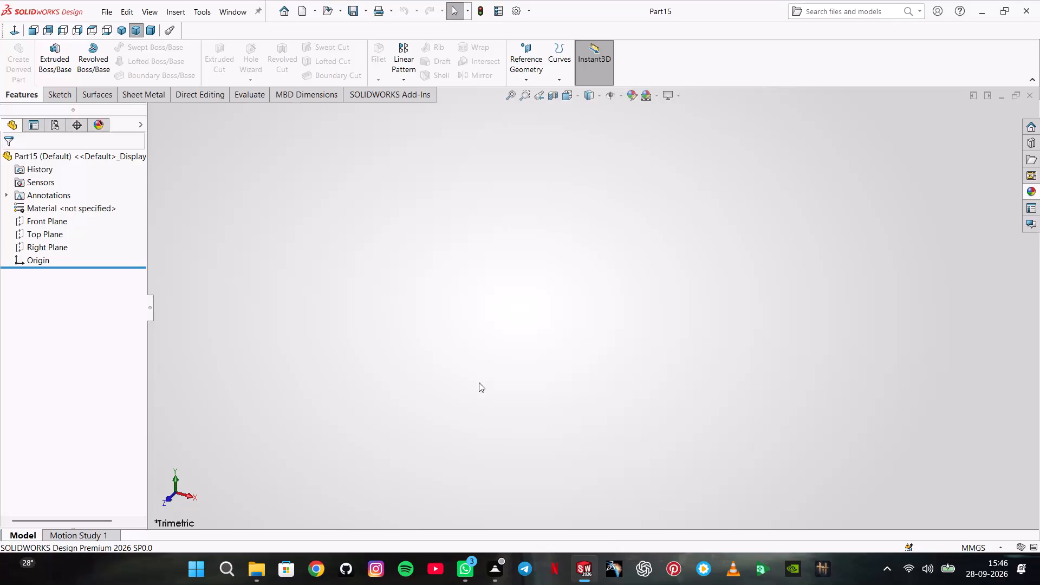
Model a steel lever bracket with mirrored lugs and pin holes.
Start a sketch on the Front Plane and draw a centre rectangle about 53 mm wide, centred on the origin.
click(37, 222)
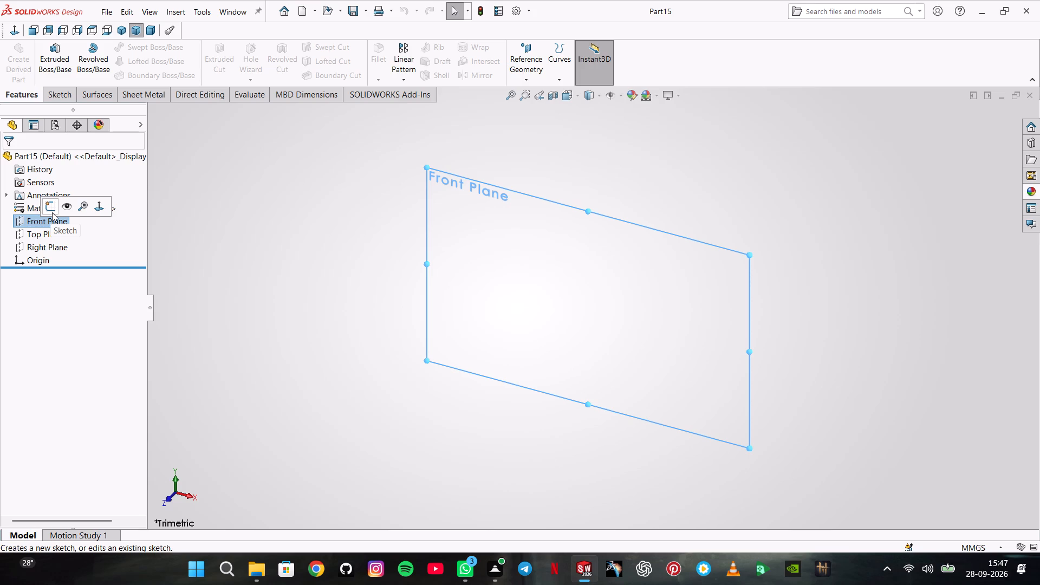
click(52, 212)
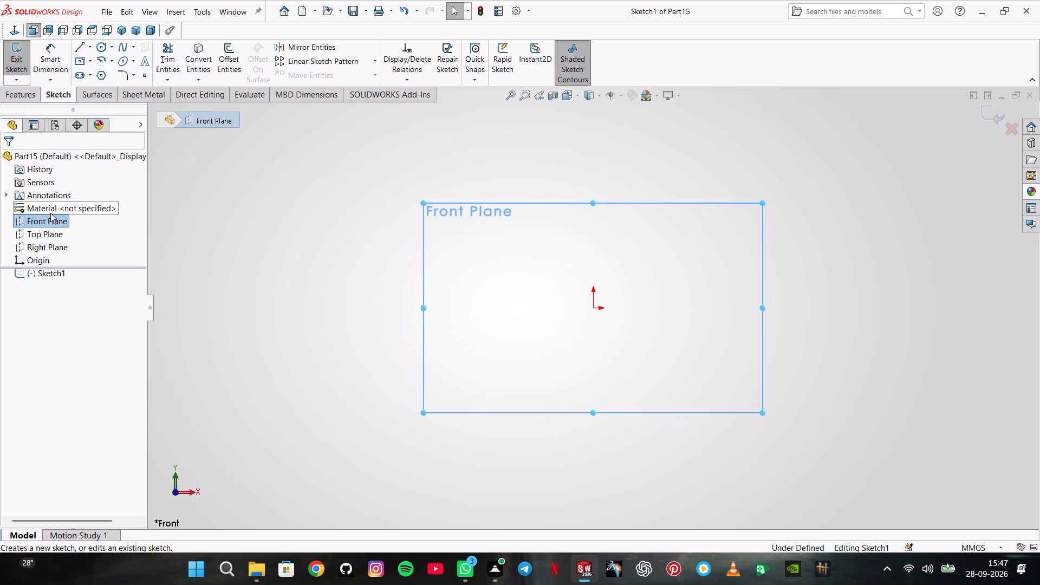
click(75, 62)
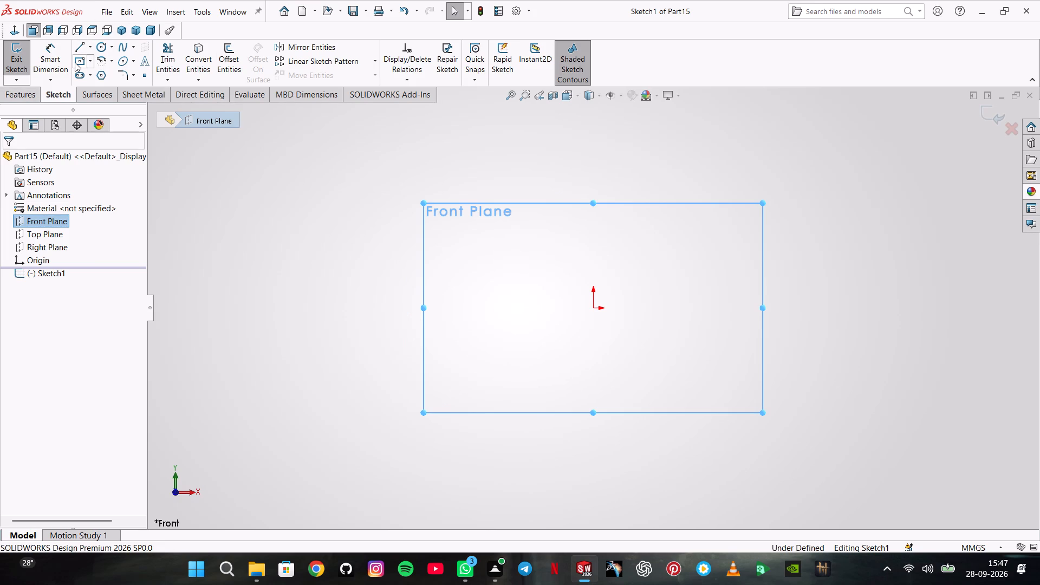
click(593, 306)
click(644, 359)
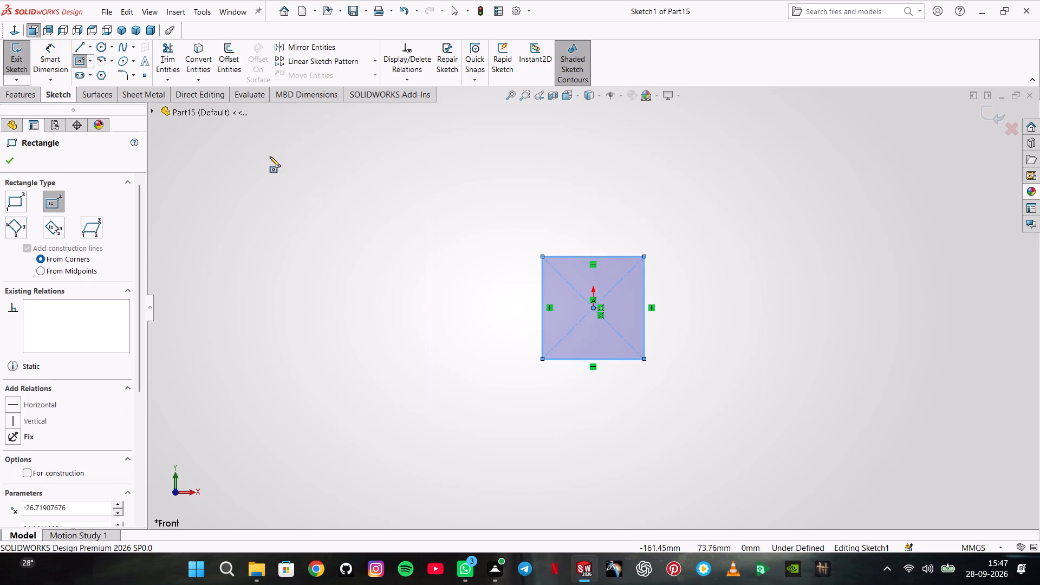
Dimension the rectangle to 20 mm wide and 65 mm high.
click(63, 73)
click(580, 261)
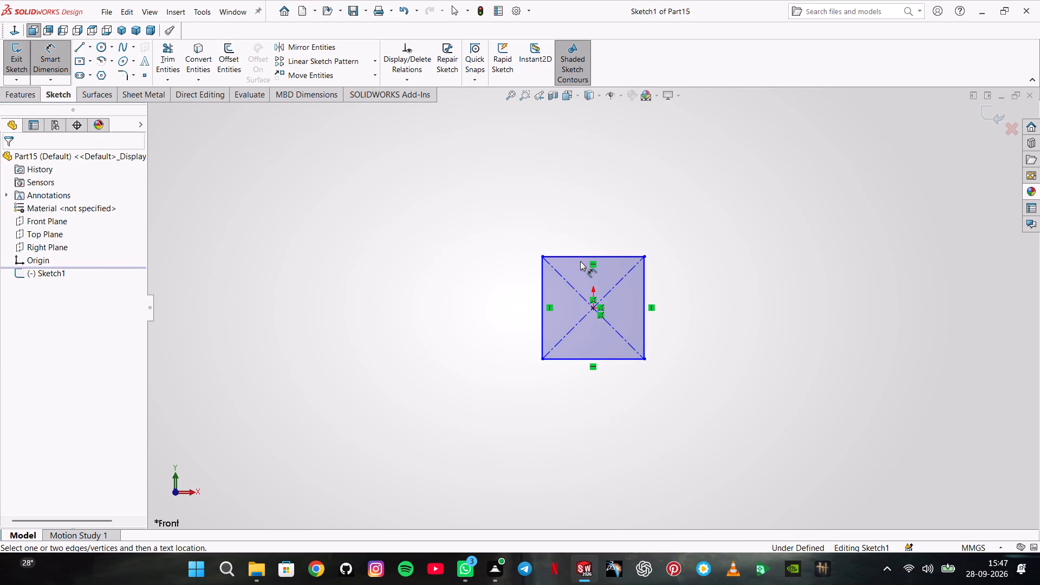
click(581, 258)
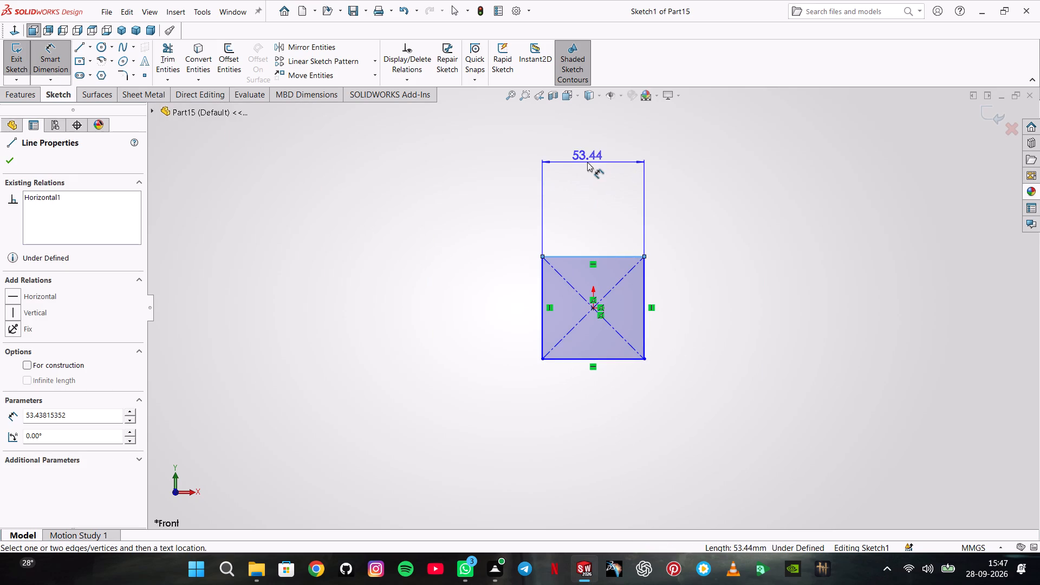
click(587, 161)
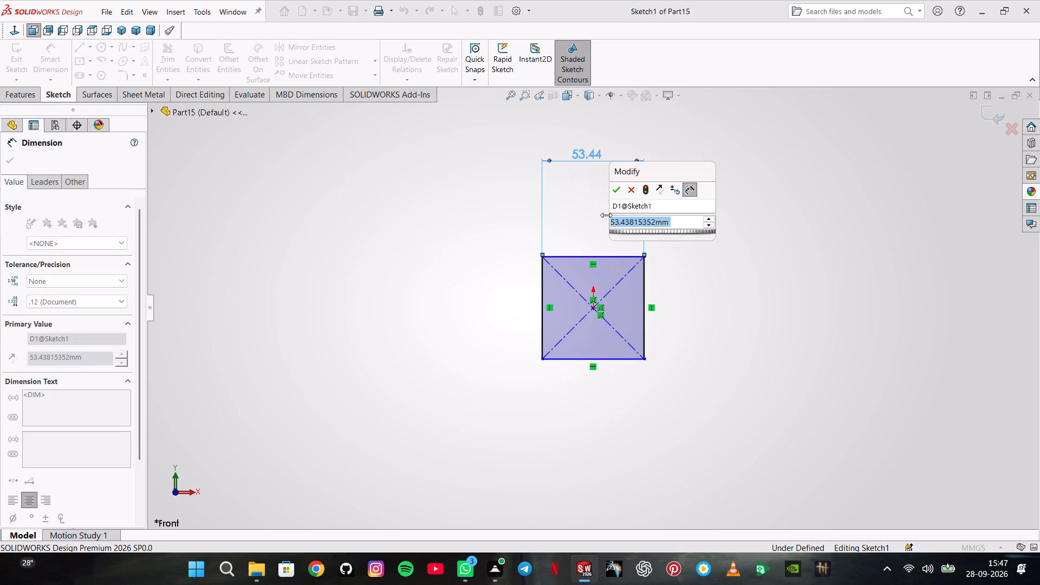
text(20)
key(Return)
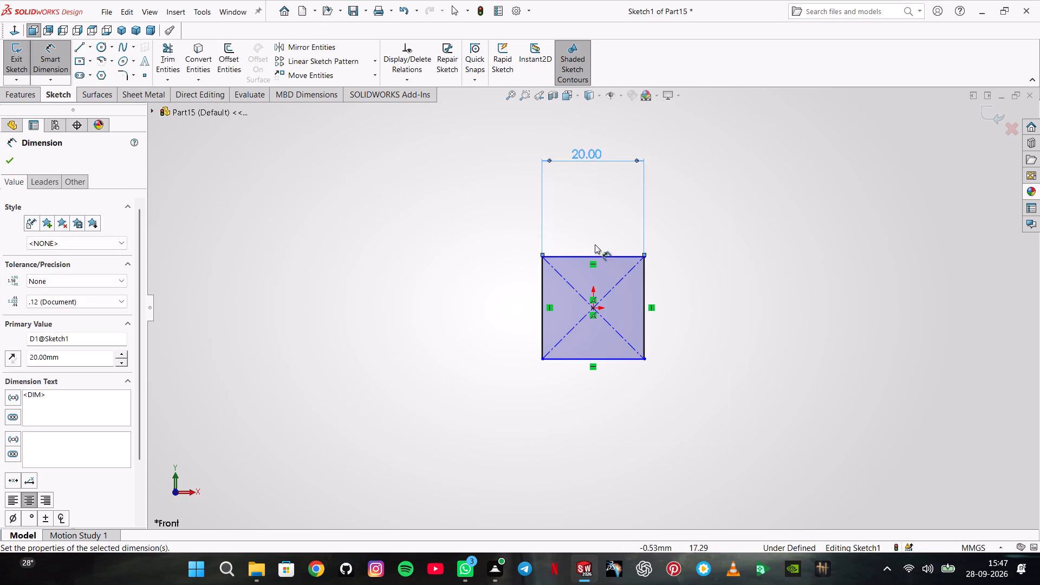
click(545, 278)
click(489, 277)
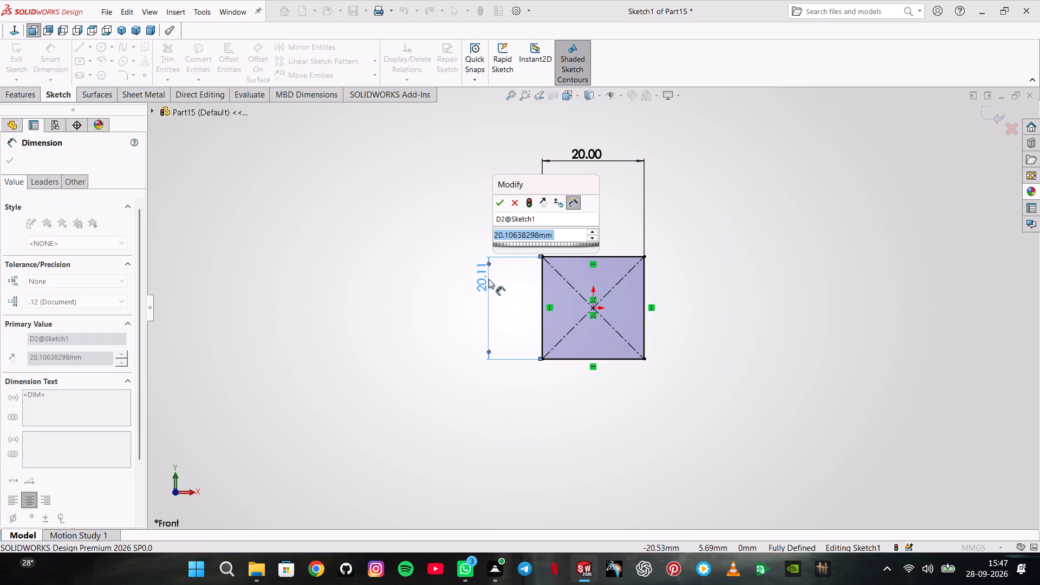
text(65)
key(Return)
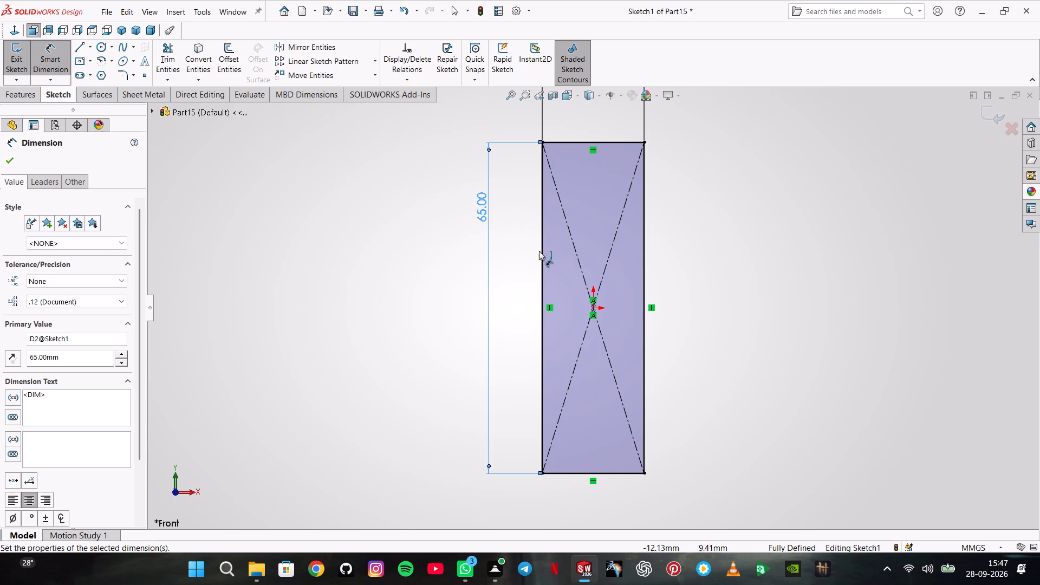
Extrude the rectangle as a boss with a Blind depth of 40 mm.
click(19, 97)
click(51, 67)
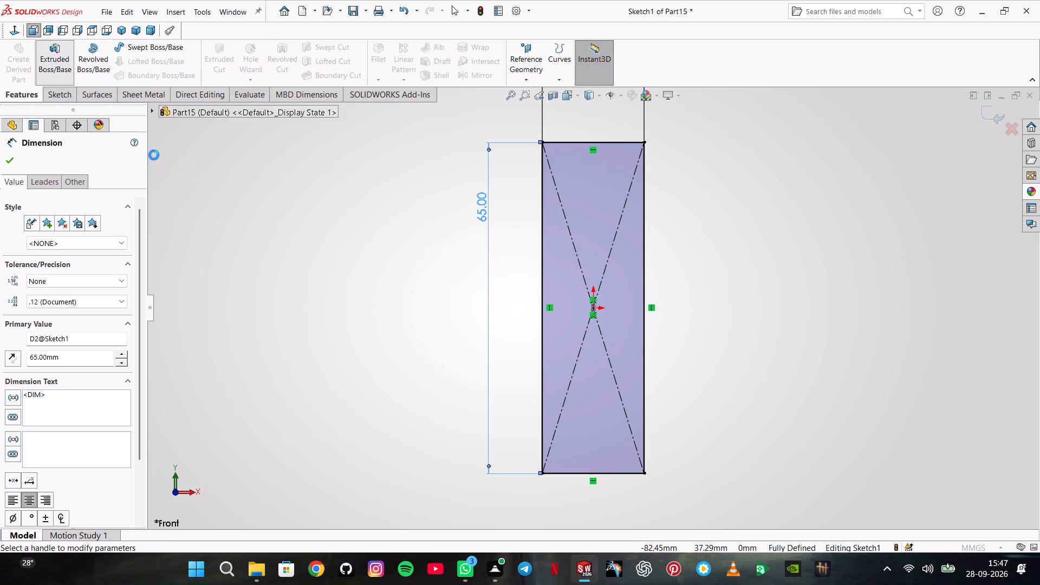
click(84, 235)
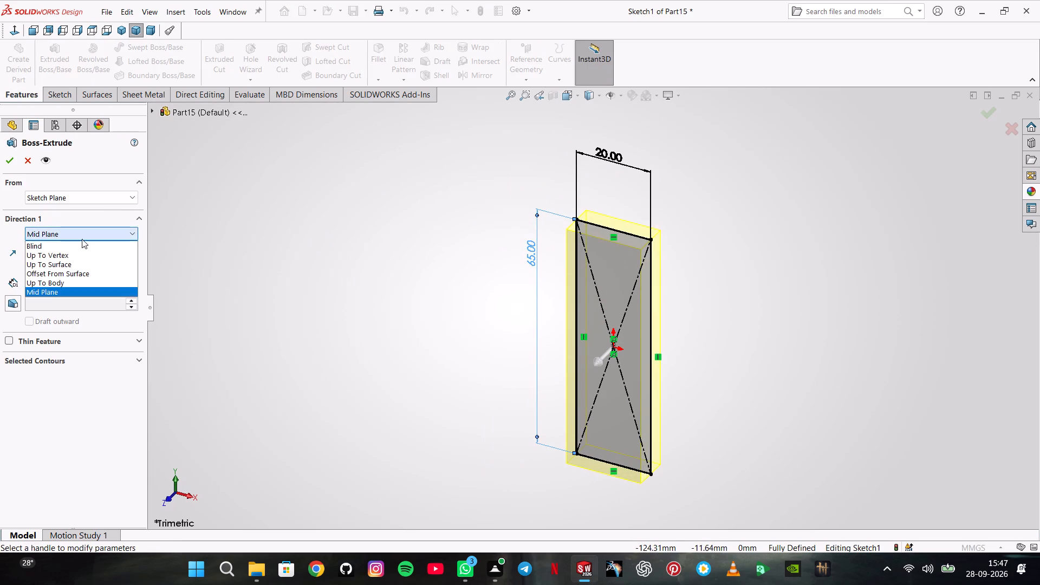
click(73, 250)
click(71, 238)
click(65, 247)
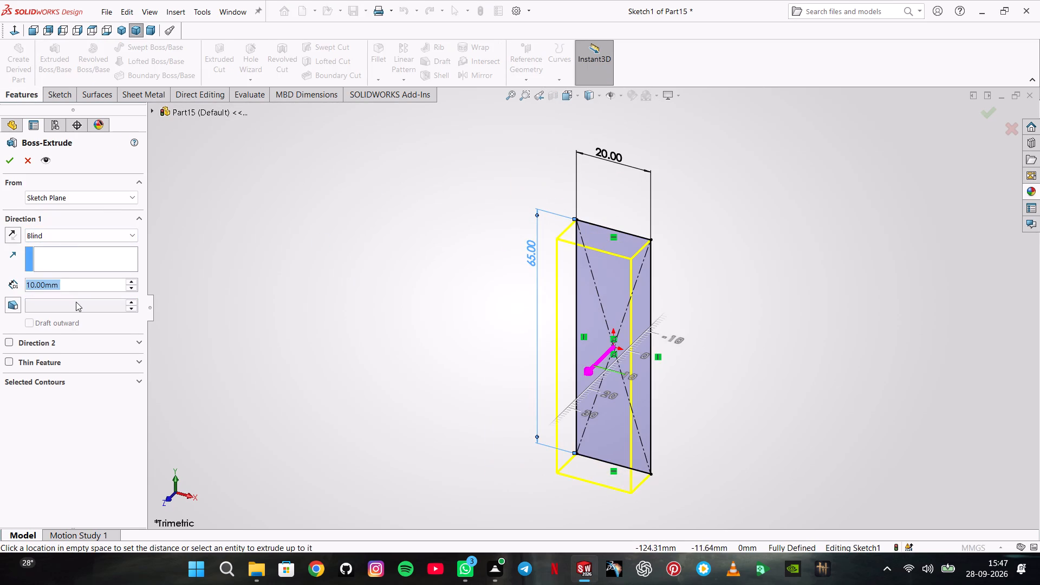
text(40)
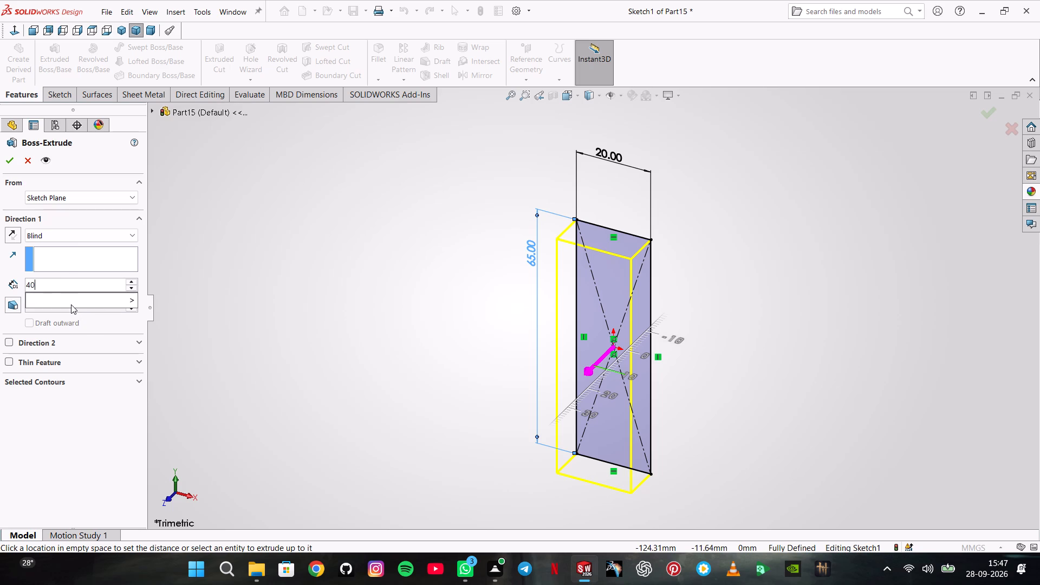
key(Return)
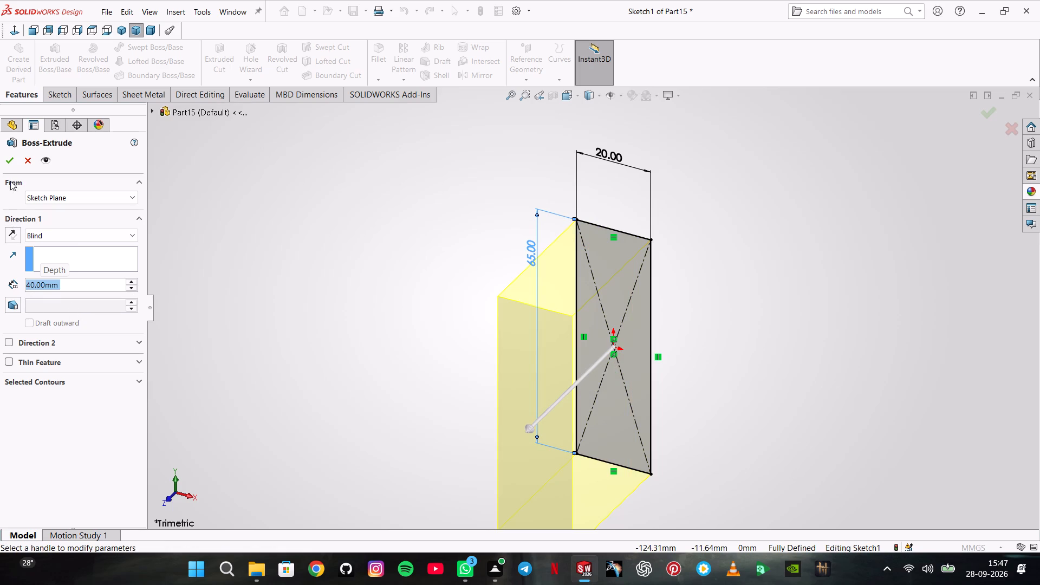
click(14, 158)
click(427, 350)
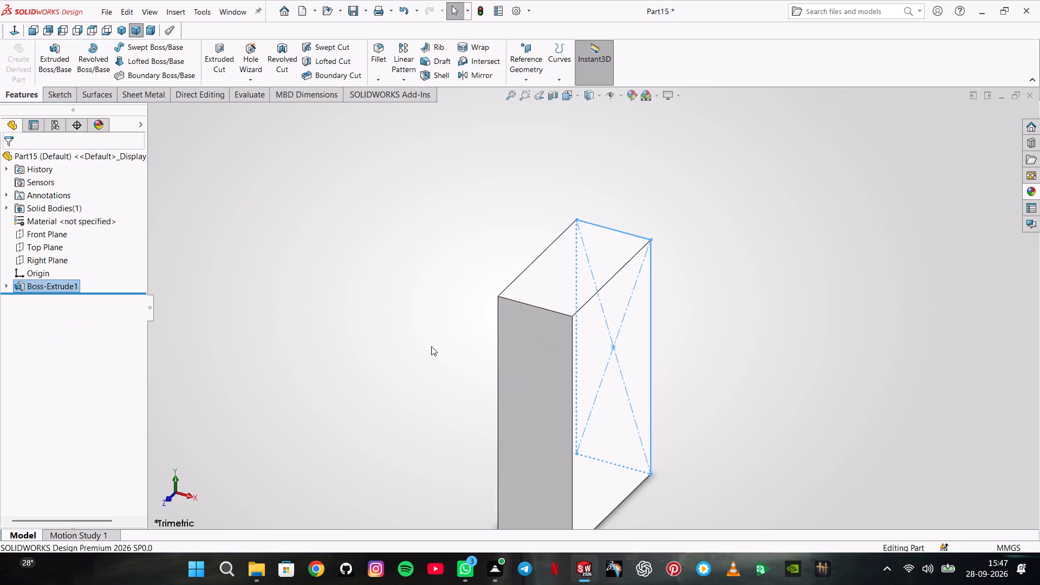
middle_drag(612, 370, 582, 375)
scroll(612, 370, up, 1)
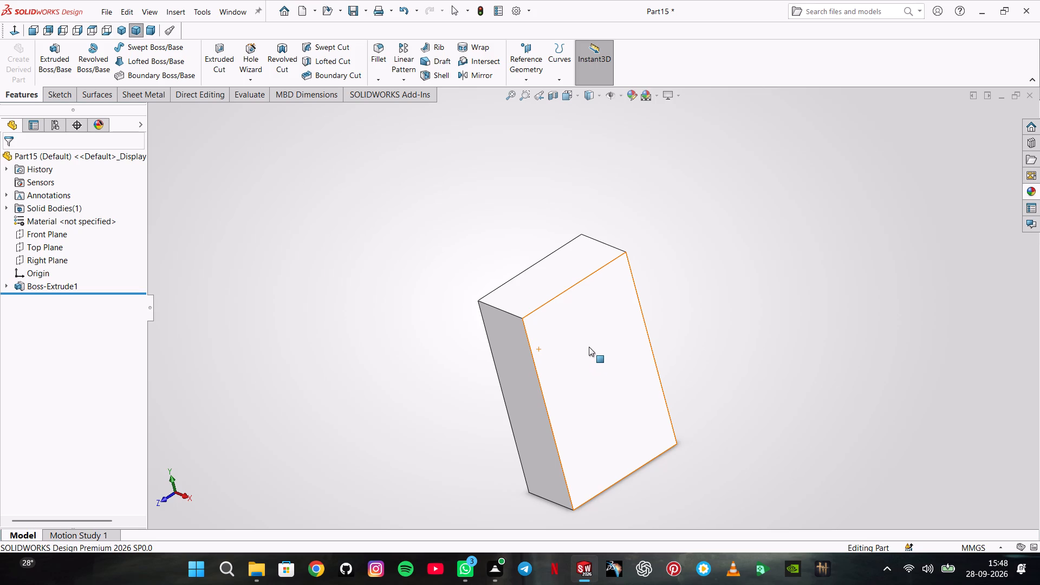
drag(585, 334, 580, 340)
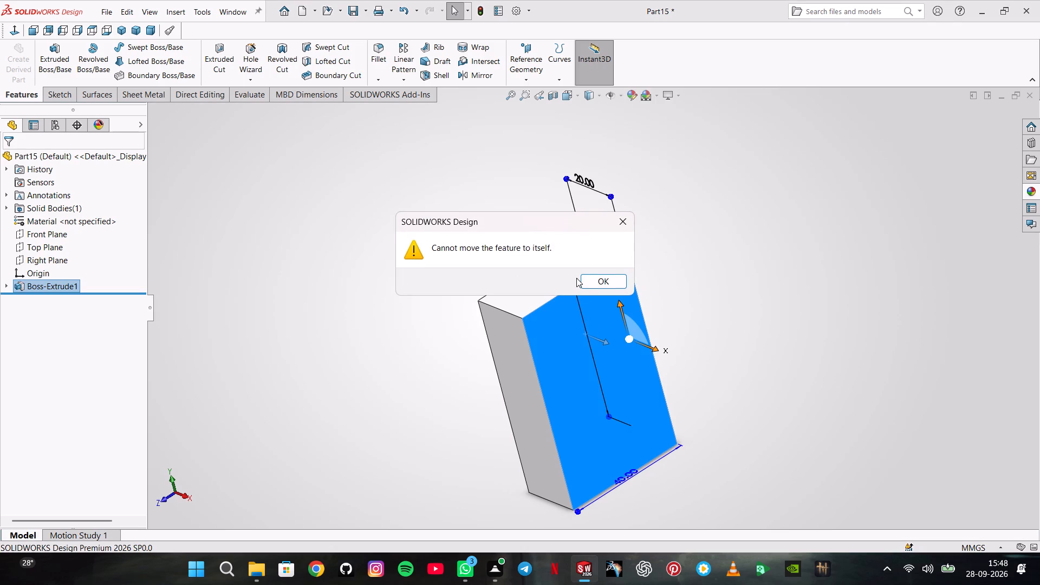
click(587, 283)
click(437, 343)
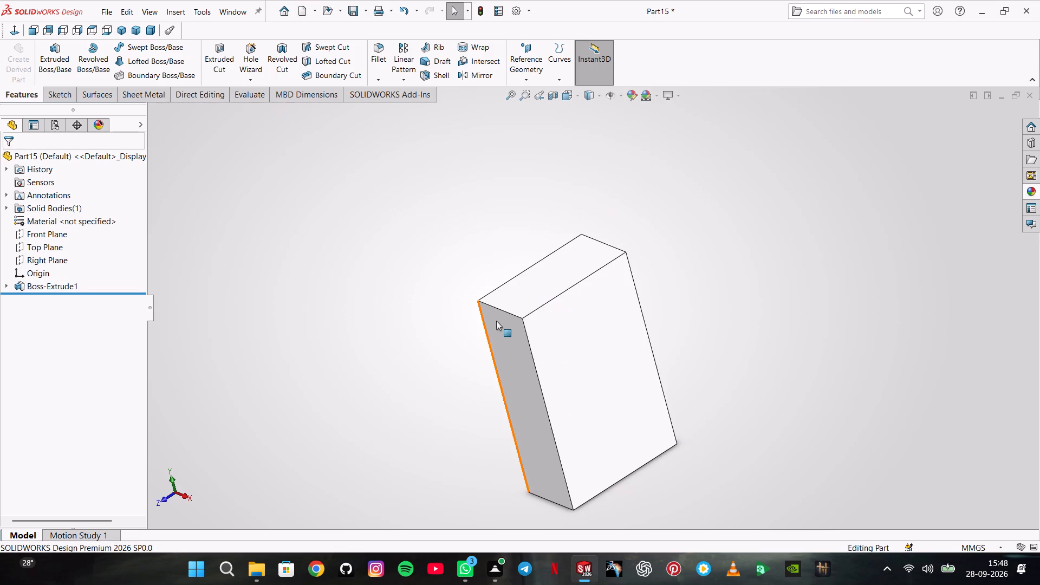
Start a sketch on the block's large side face and draw a slanted line about 48 mm long across its upper front corner.
click(543, 316)
click(589, 284)
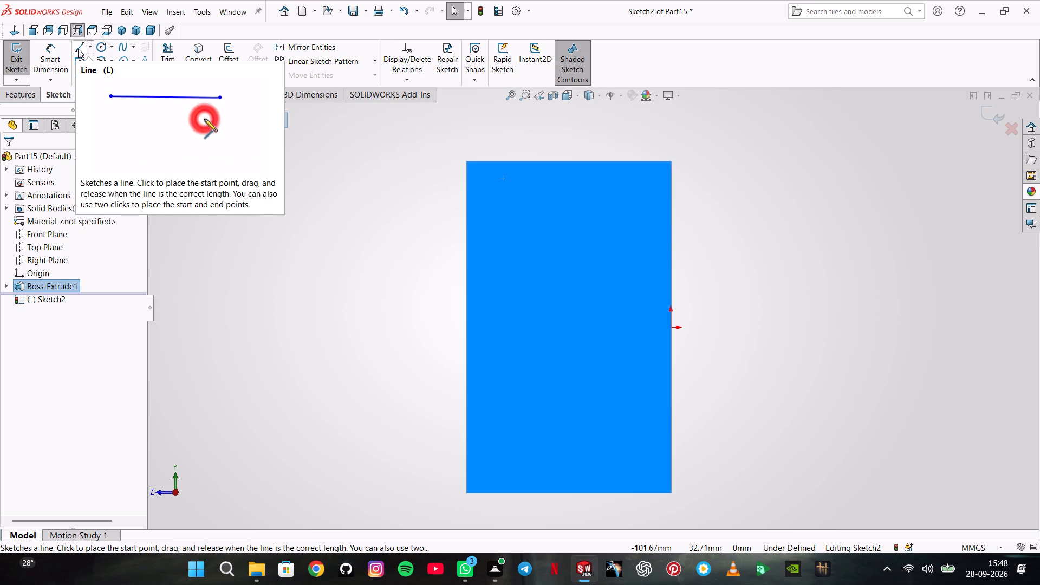
click(78, 49)
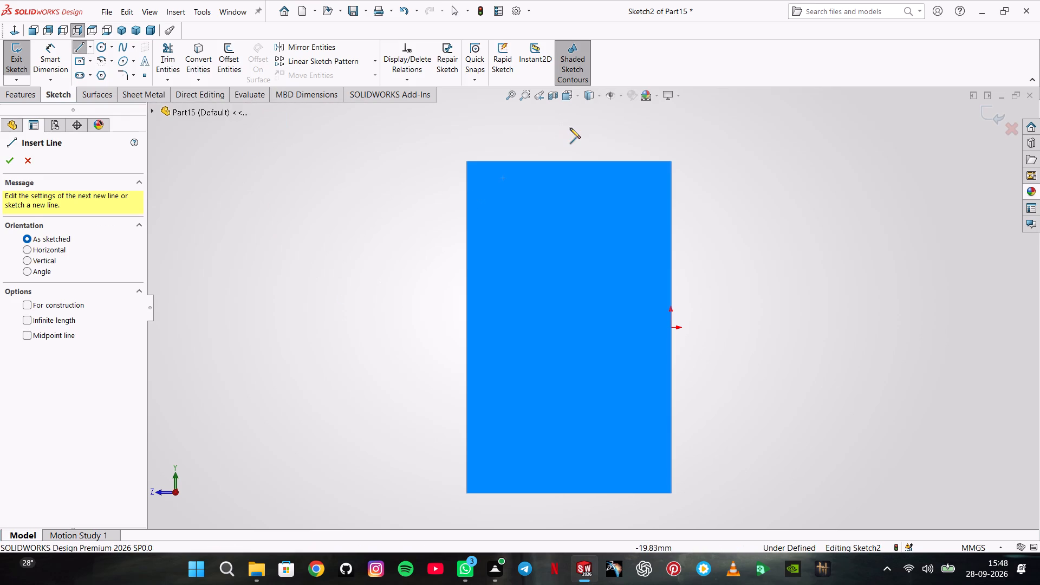
click(570, 128)
click(404, 285)
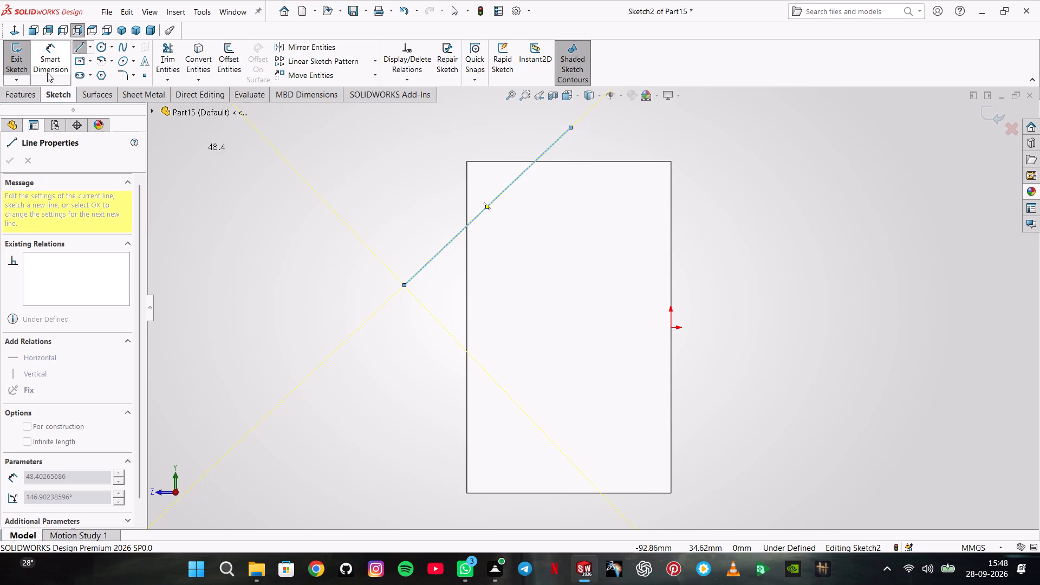
Draw a horizontal centerline about 74 mm long from the origin across the side face and beyond its front edge.
click(51, 62)
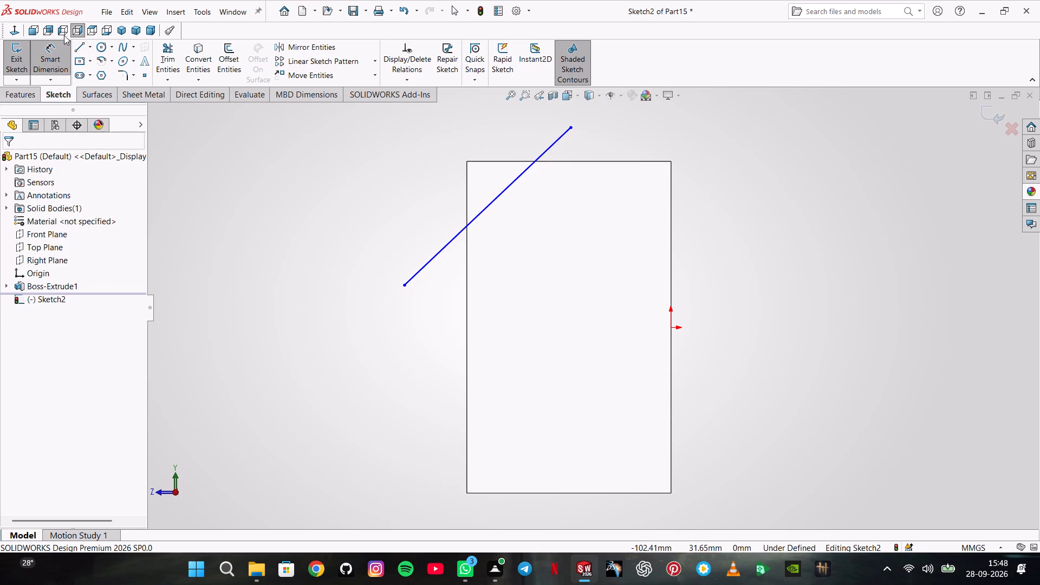
click(92, 44)
click(96, 73)
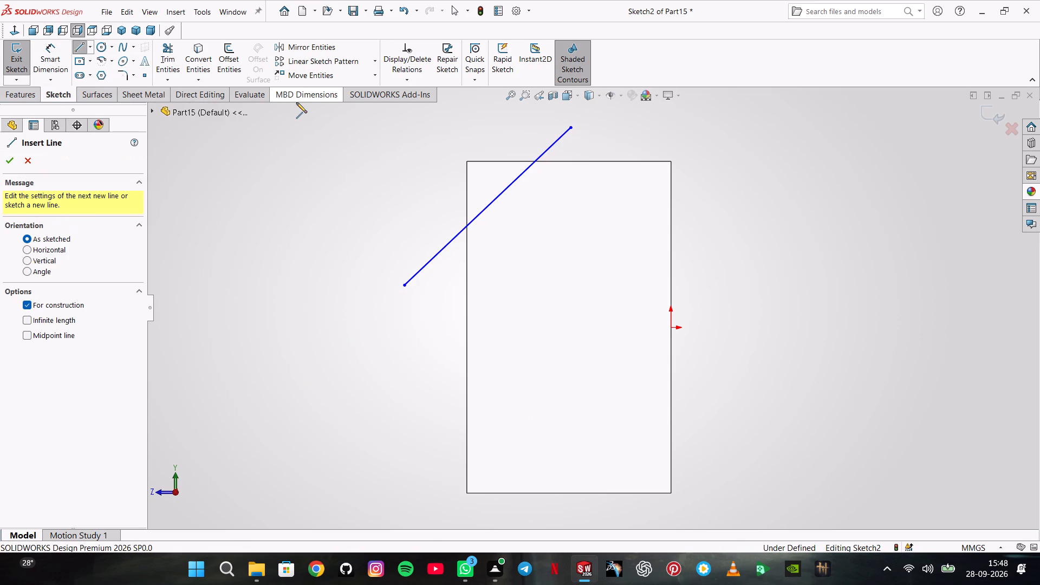
click(669, 327)
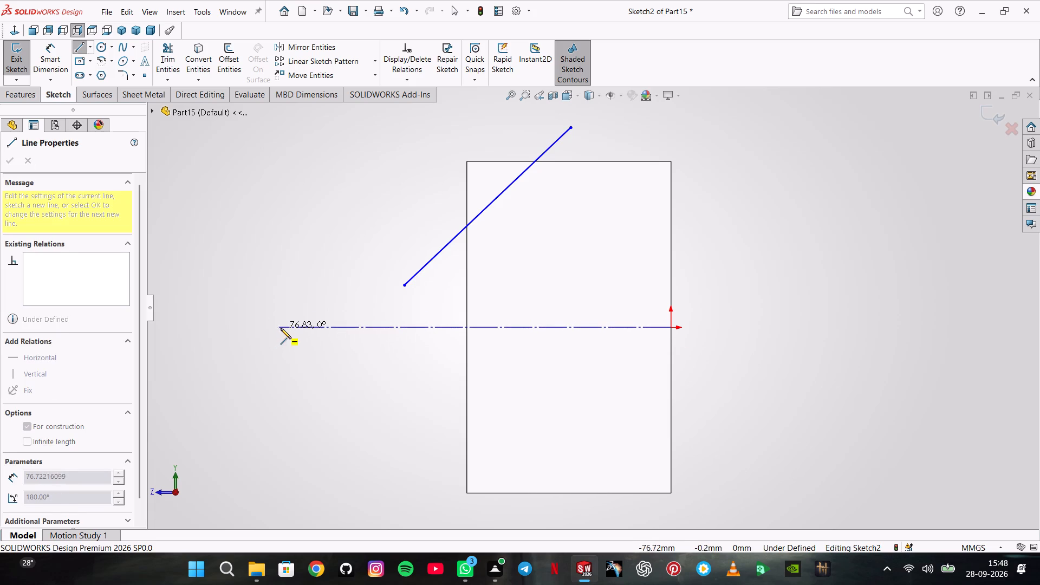
click(292, 328)
double_click(283, 282)
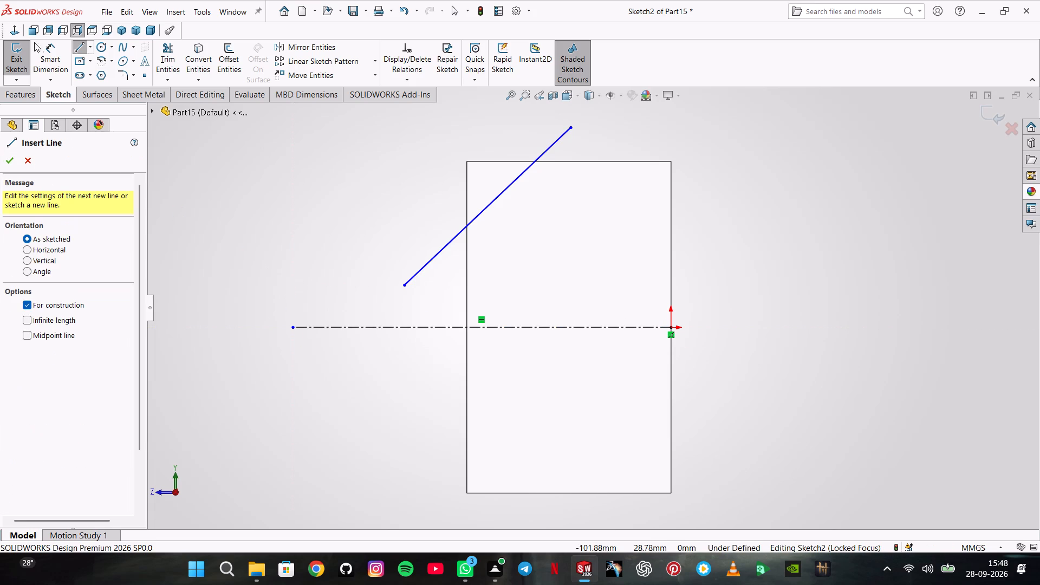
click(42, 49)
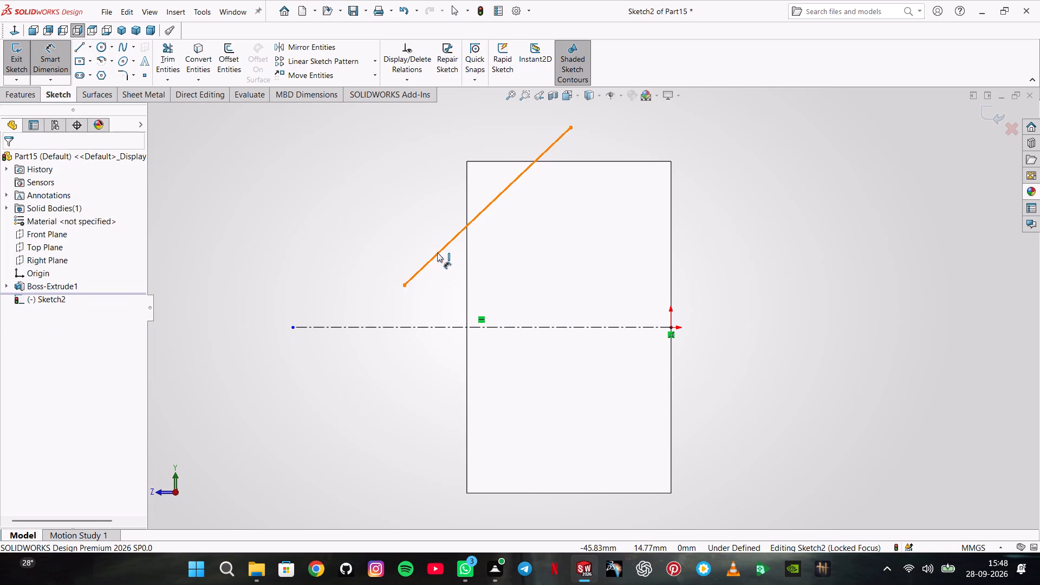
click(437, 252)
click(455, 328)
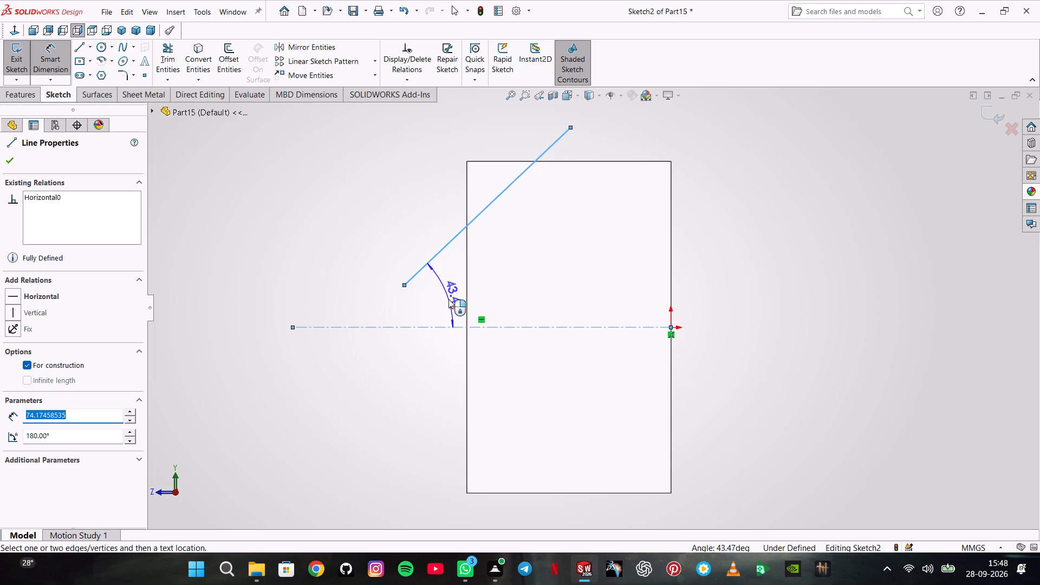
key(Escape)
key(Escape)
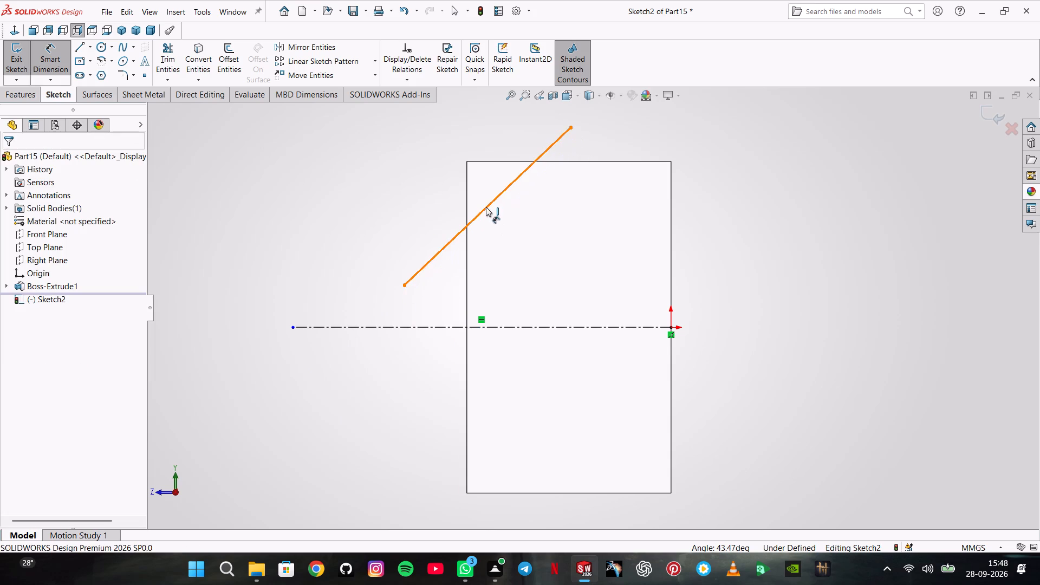
Dimension the angle between the slanted line and the vertical block edge it crosses as 30°.
click(486, 207)
click(467, 199)
click(471, 199)
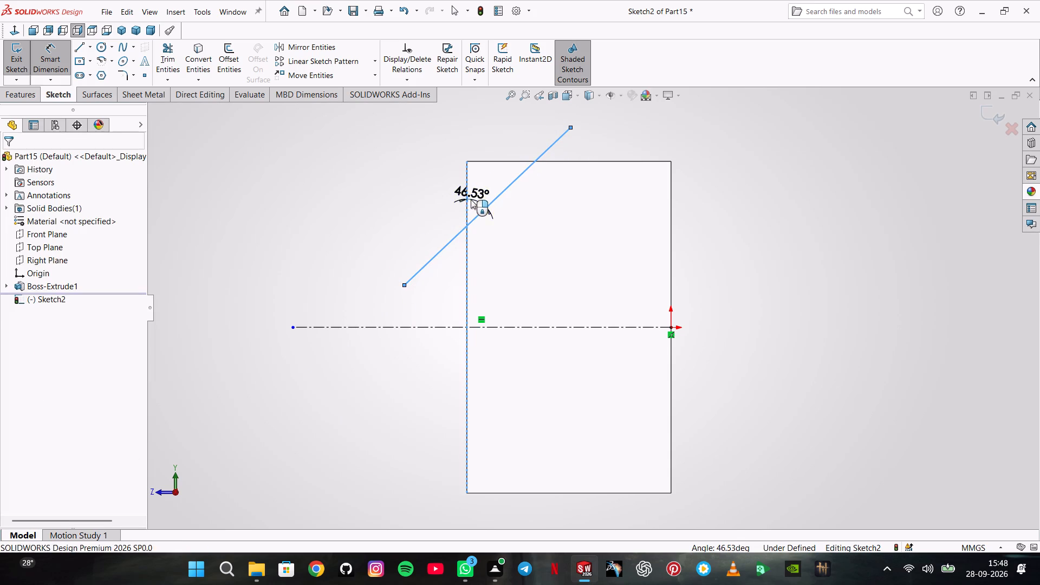
text(30)
key(Return)
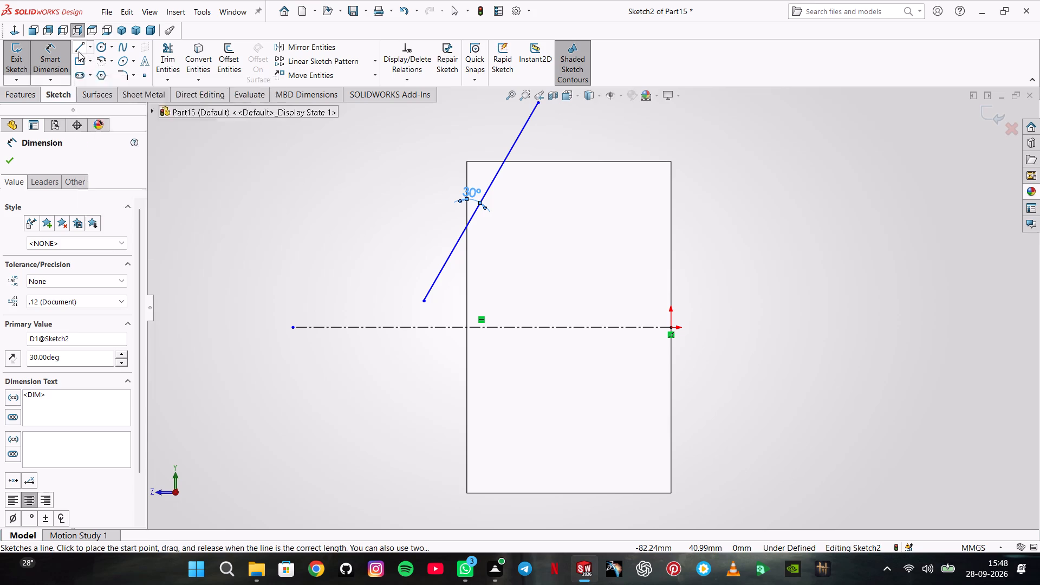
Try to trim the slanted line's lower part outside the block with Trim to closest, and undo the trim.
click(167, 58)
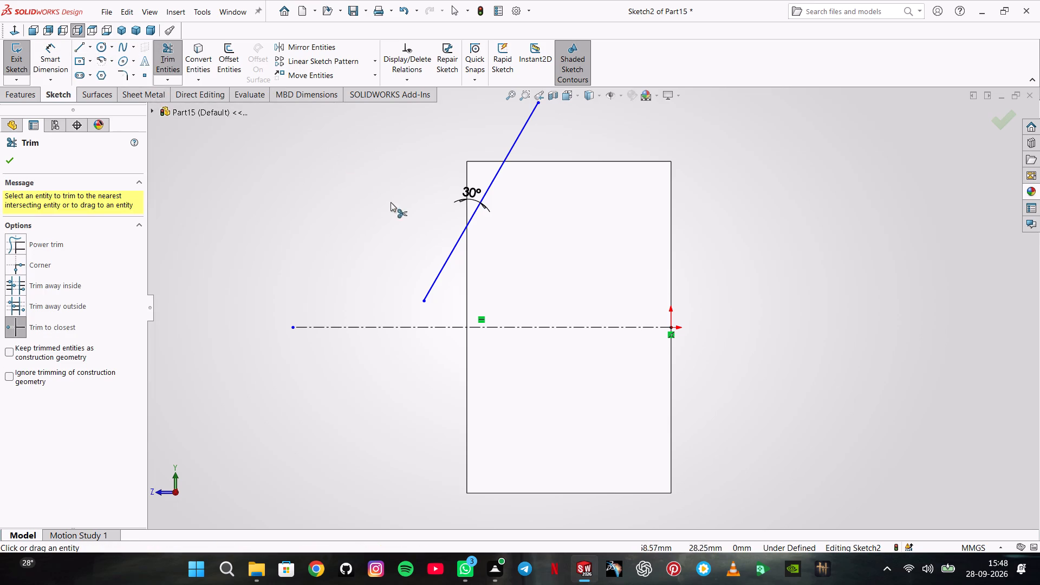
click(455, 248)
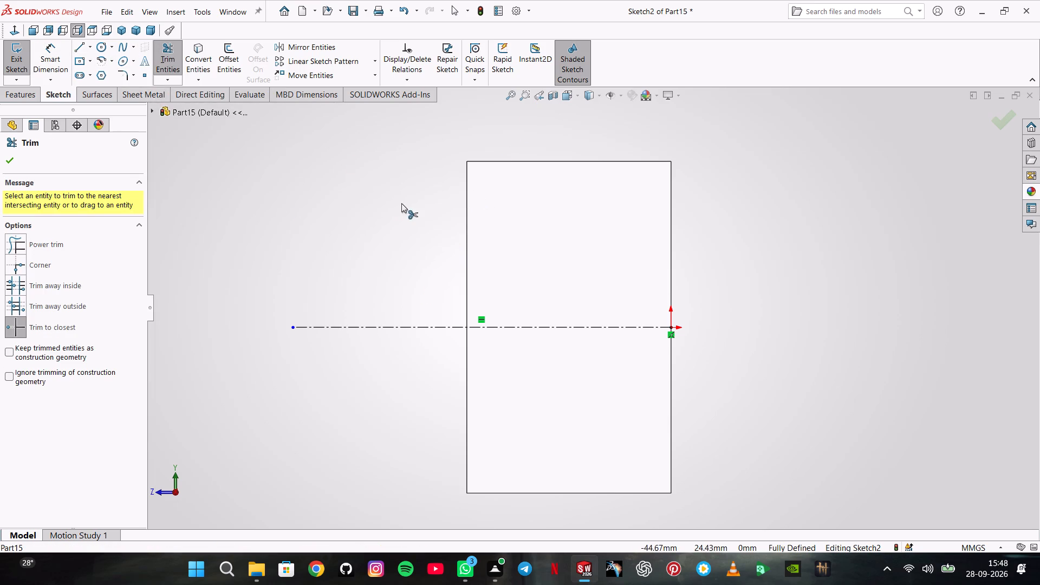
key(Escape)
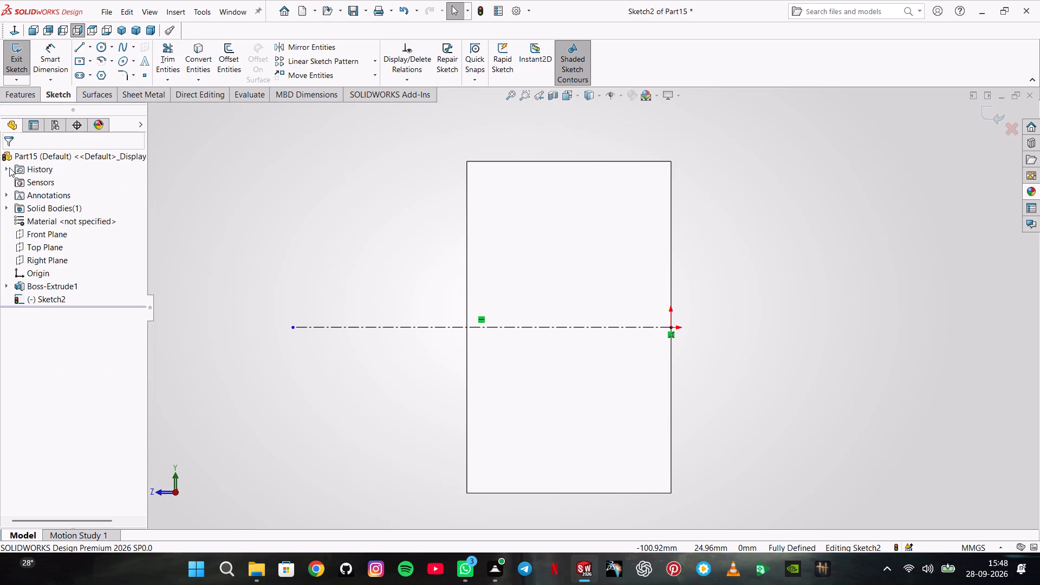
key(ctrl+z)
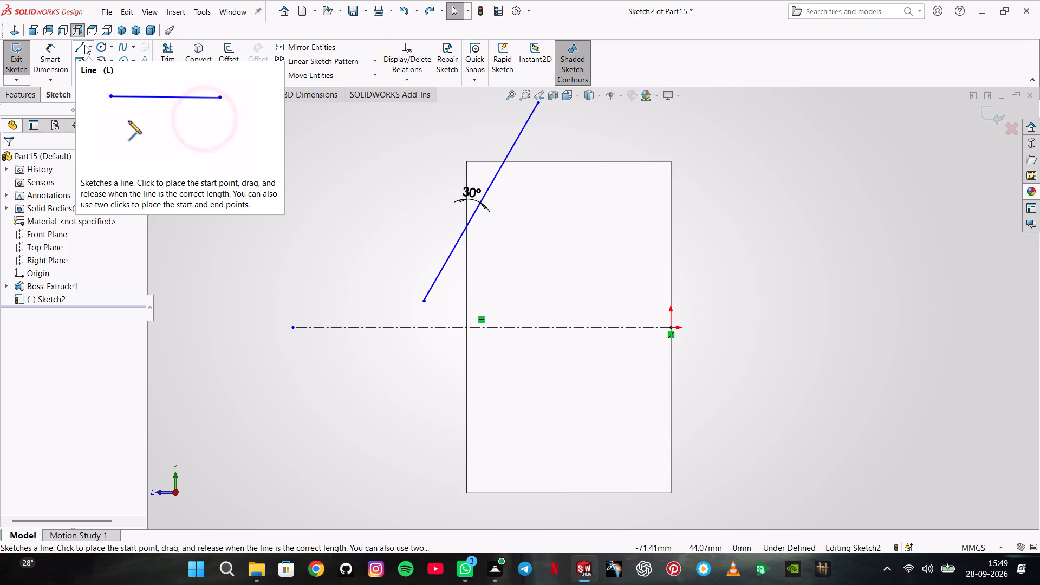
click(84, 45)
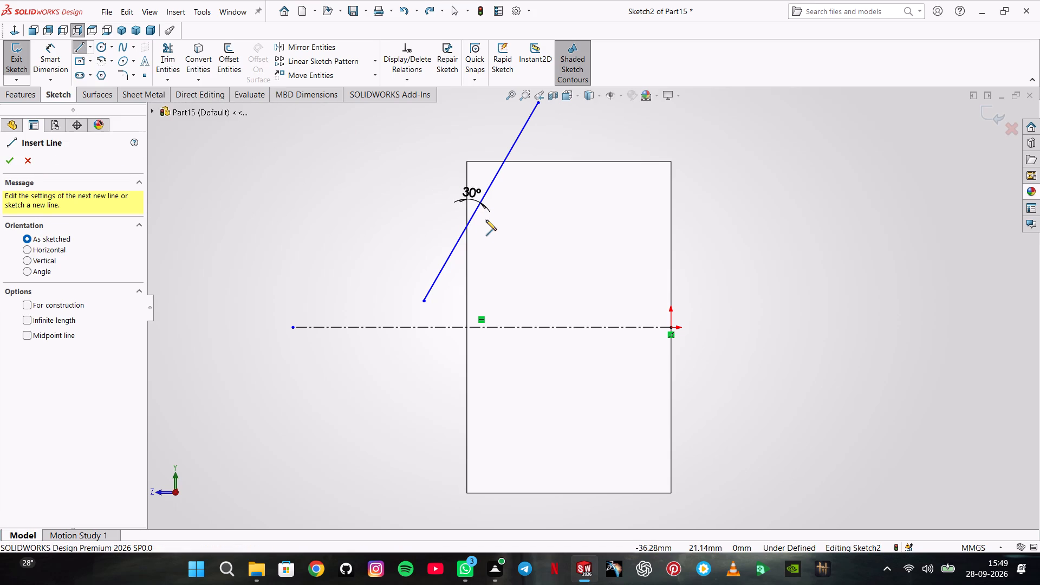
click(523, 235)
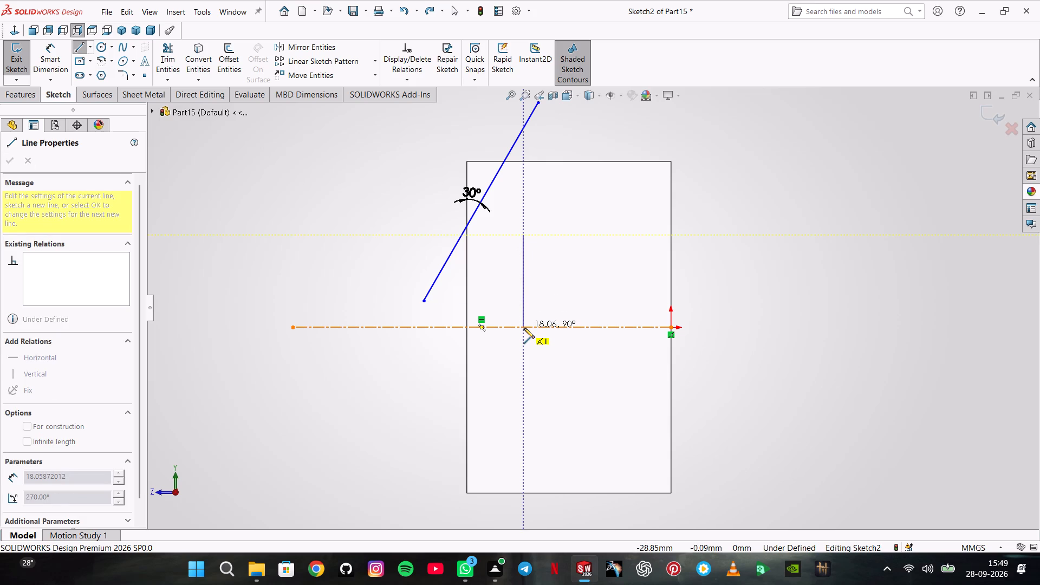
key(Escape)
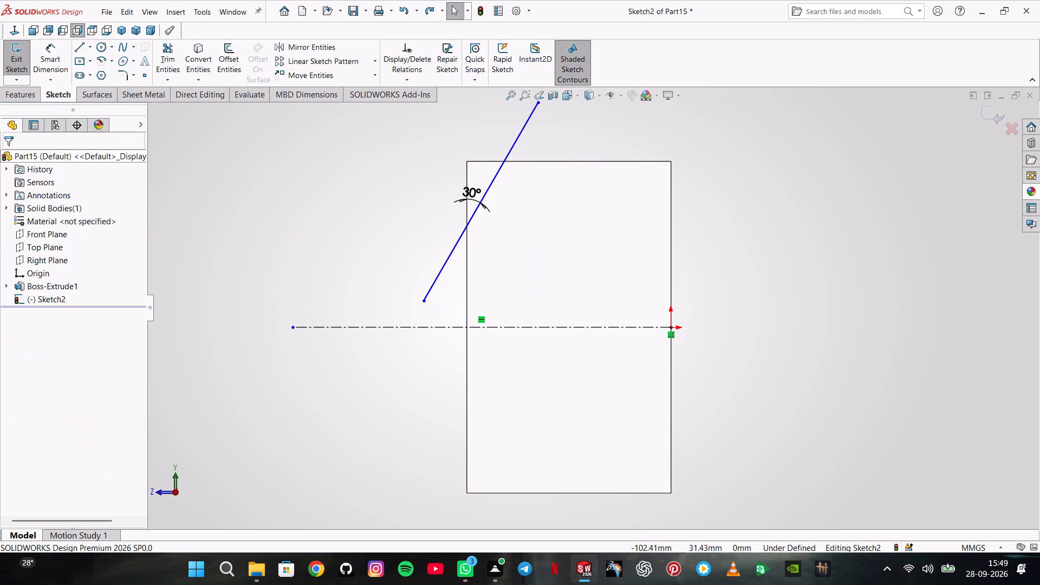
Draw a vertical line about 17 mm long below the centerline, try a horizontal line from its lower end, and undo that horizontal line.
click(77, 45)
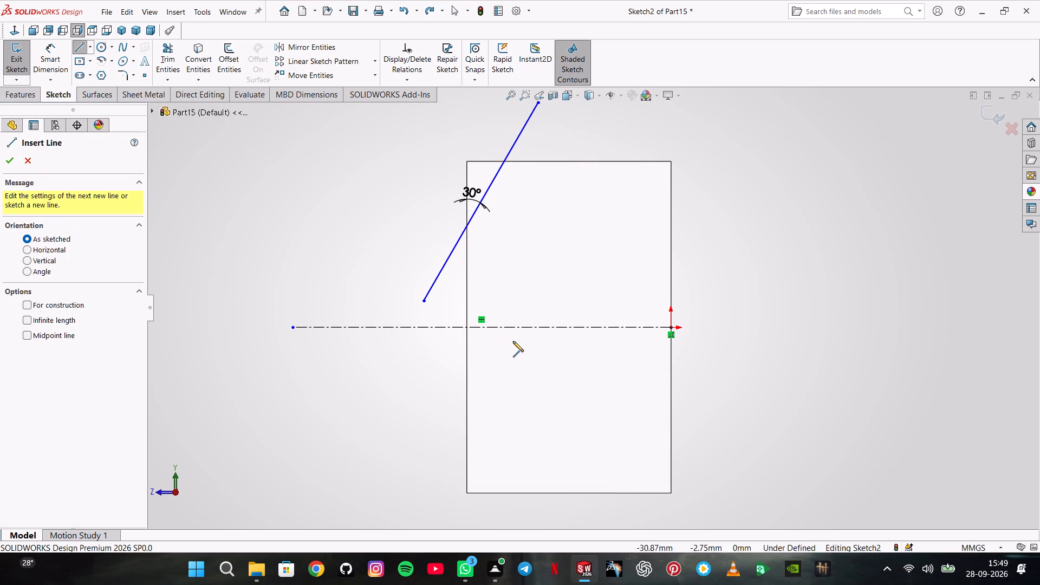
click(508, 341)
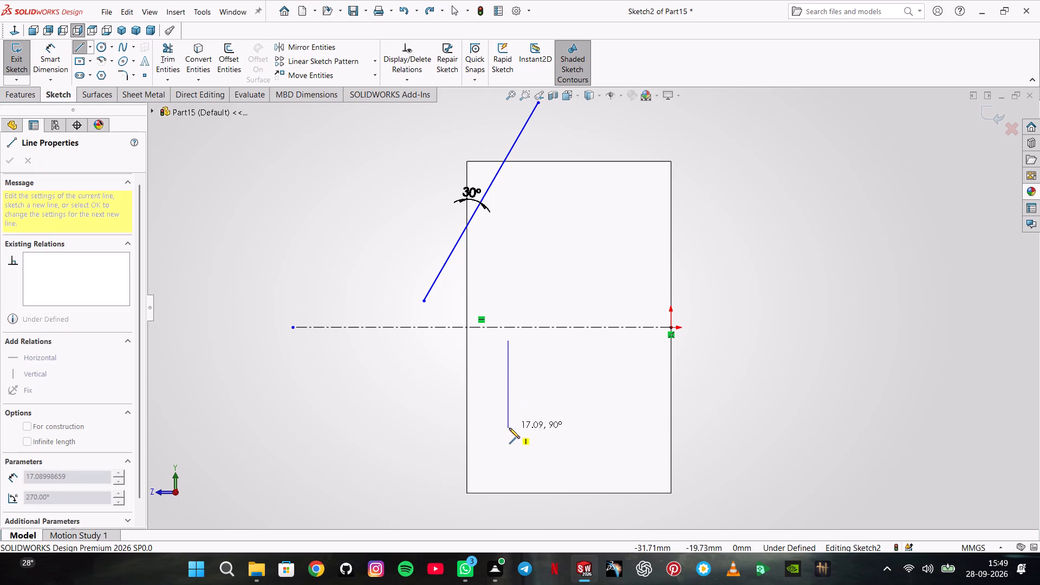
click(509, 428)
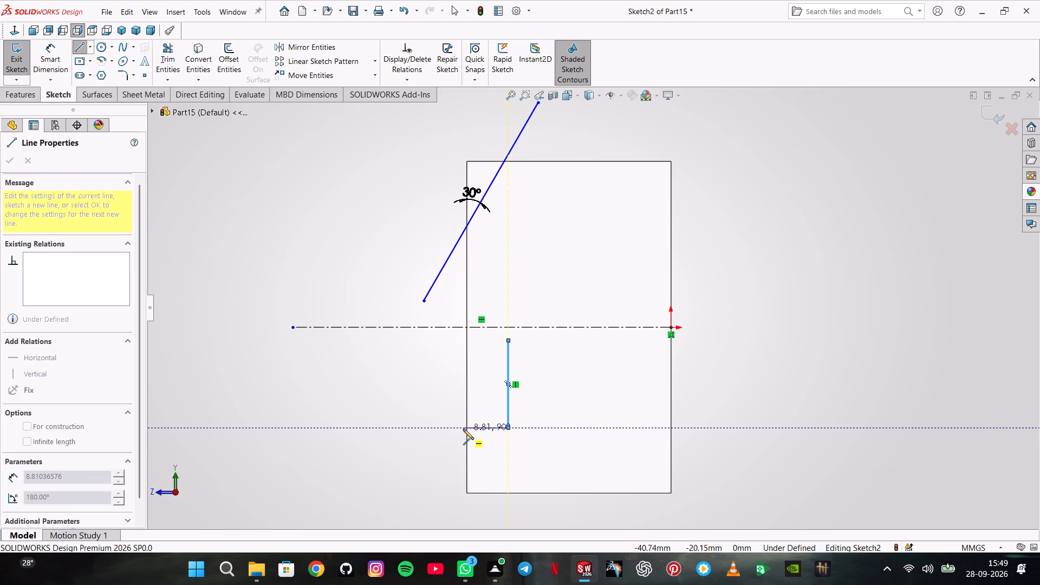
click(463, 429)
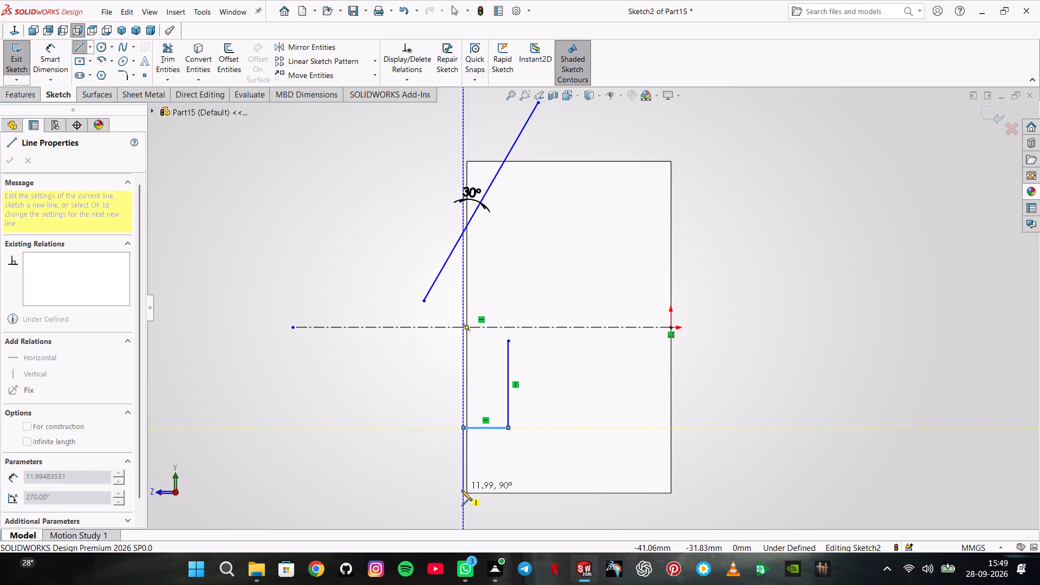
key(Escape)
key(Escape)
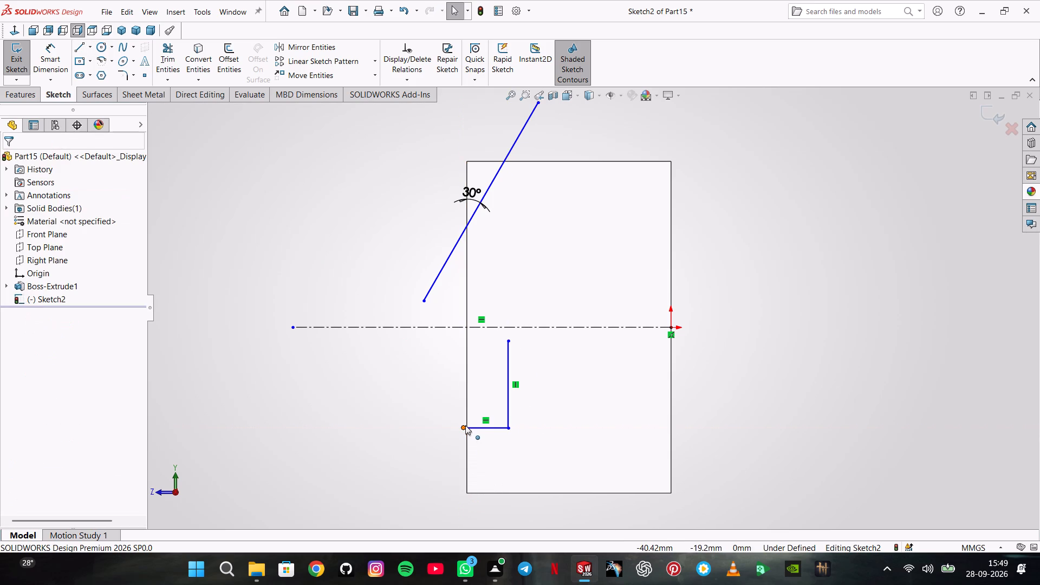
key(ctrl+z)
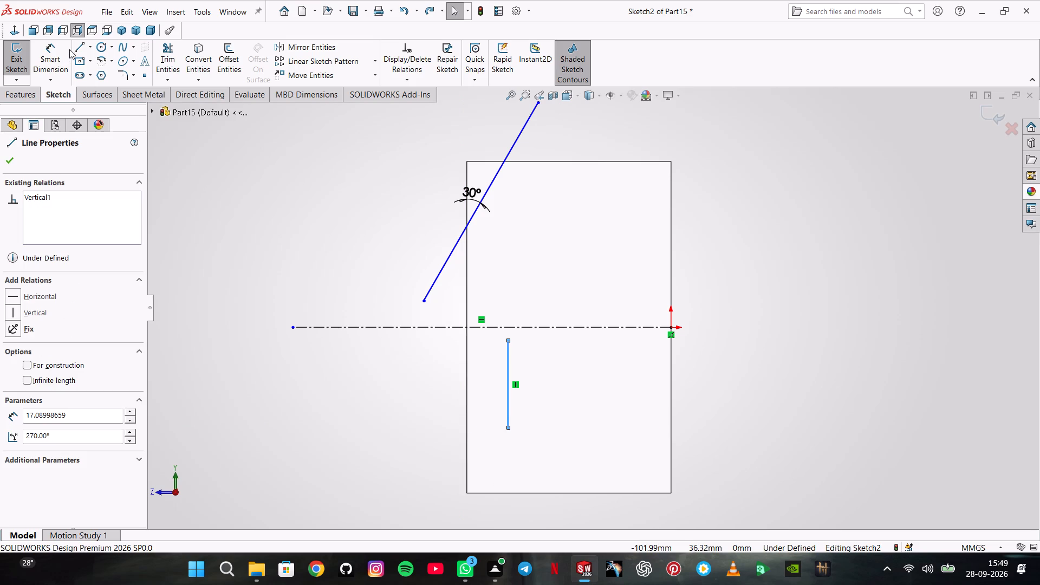
Draw a closed rectangle about 52 × 13 mm along the block's bottom edge, starting from the vertical line's lower end and extending past the back edge.
click(77, 47)
click(508, 428)
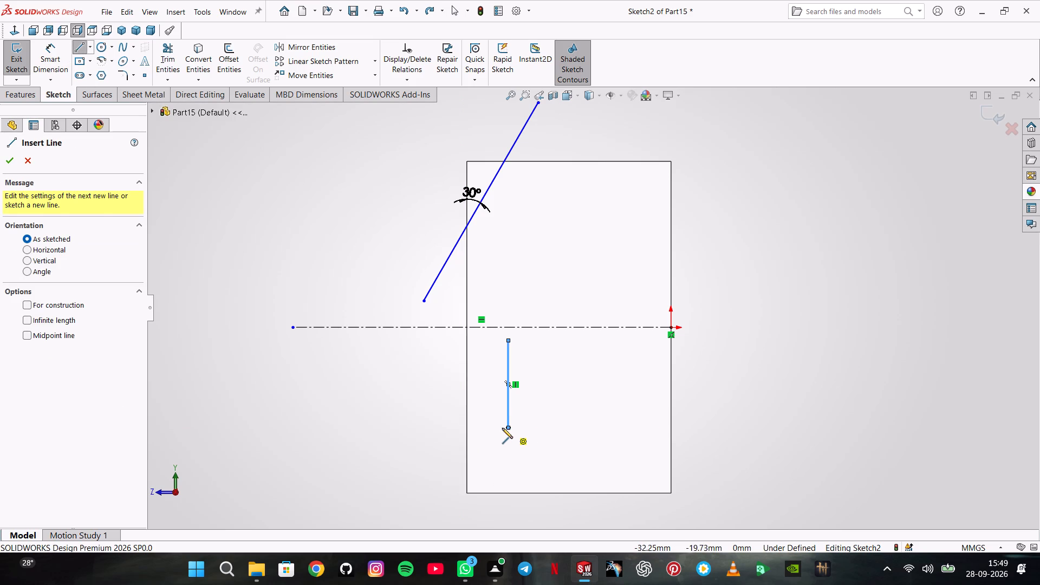
click(467, 430)
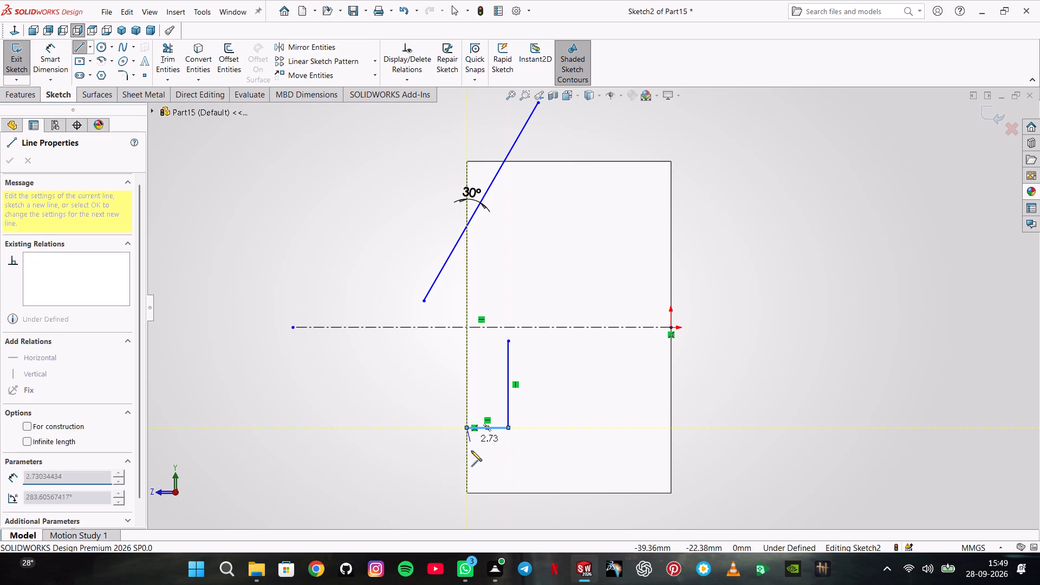
click(466, 492)
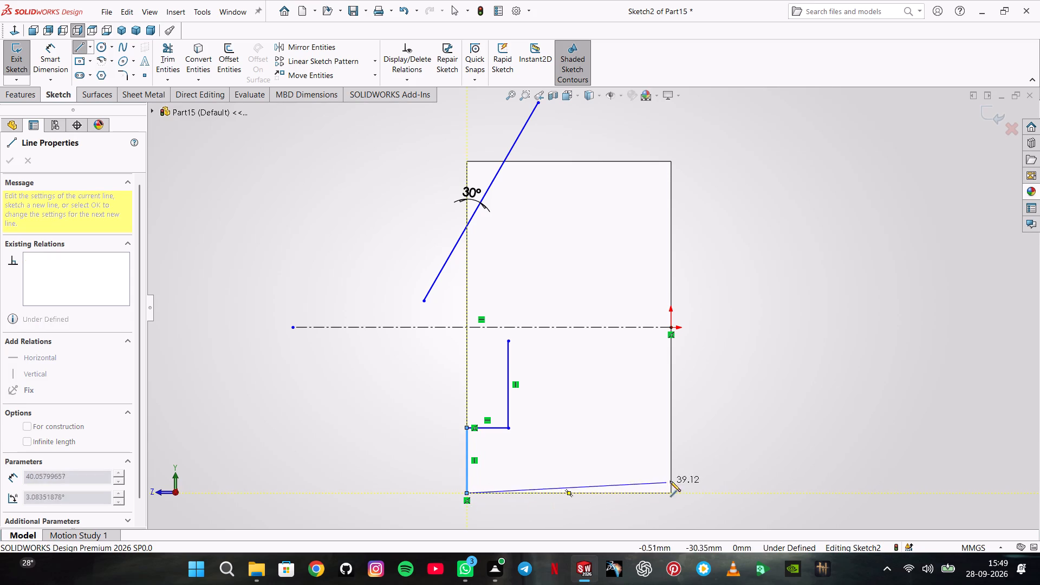
click(734, 493)
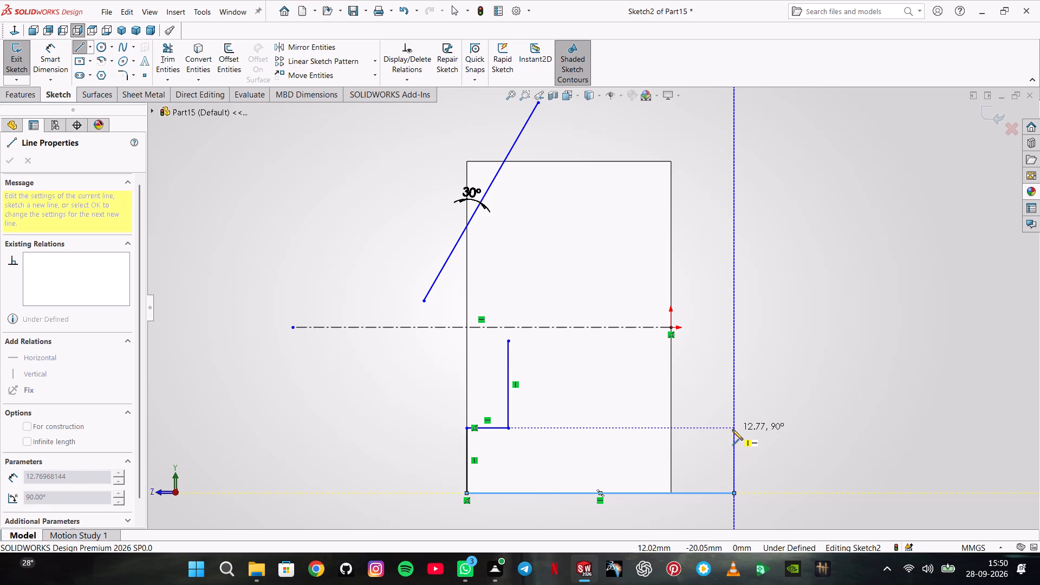
click(732, 430)
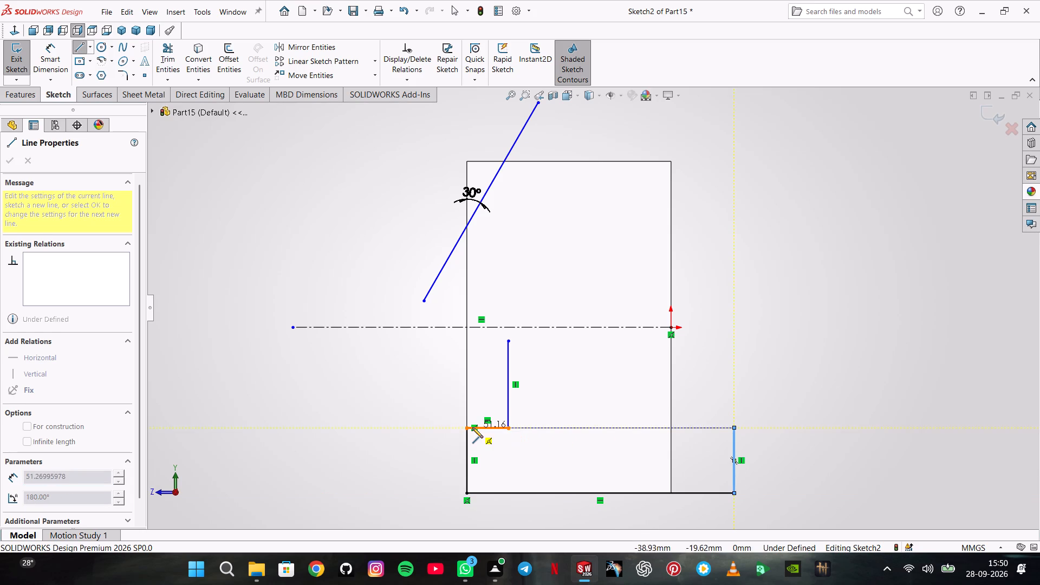
click(466, 427)
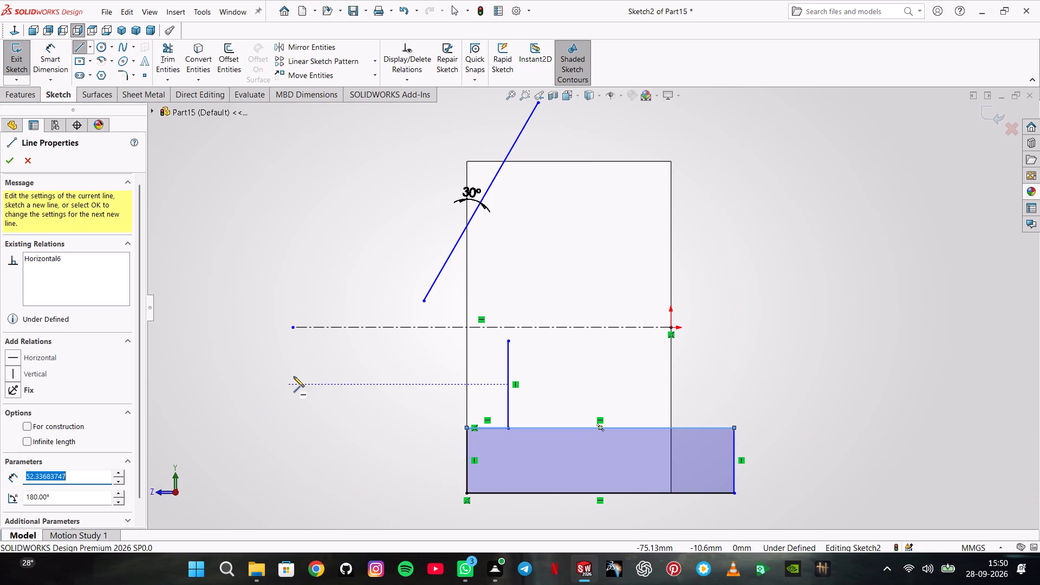
Trim away the short overlapping horizontal segment and the vertical line above the rectangle.
click(158, 57)
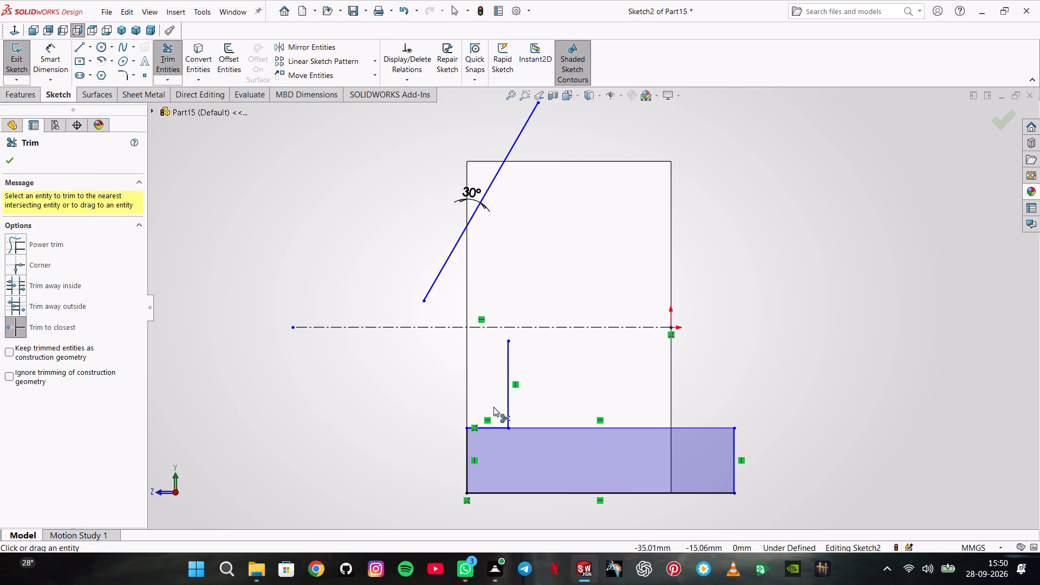
click(501, 427)
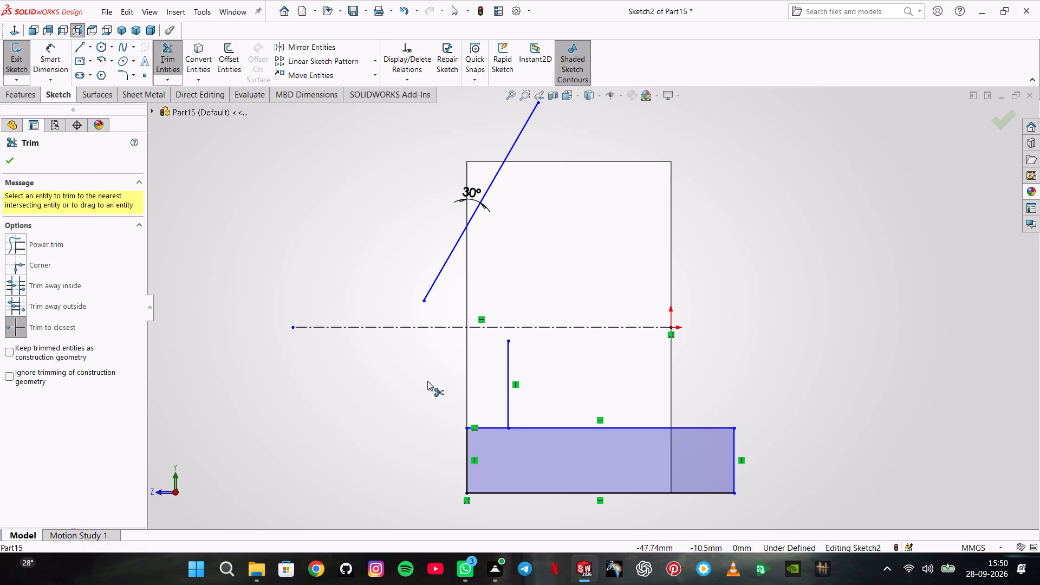
click(509, 428)
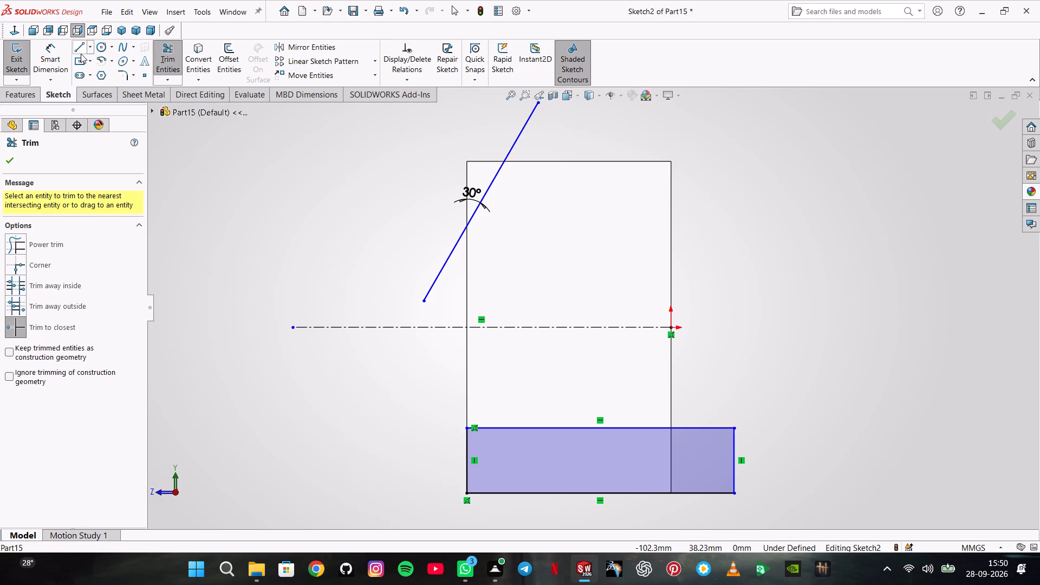
Draw a vertical line from the rectangle's top edge, near the block's front edge, up to just below the centerline.
click(81, 54)
click(511, 427)
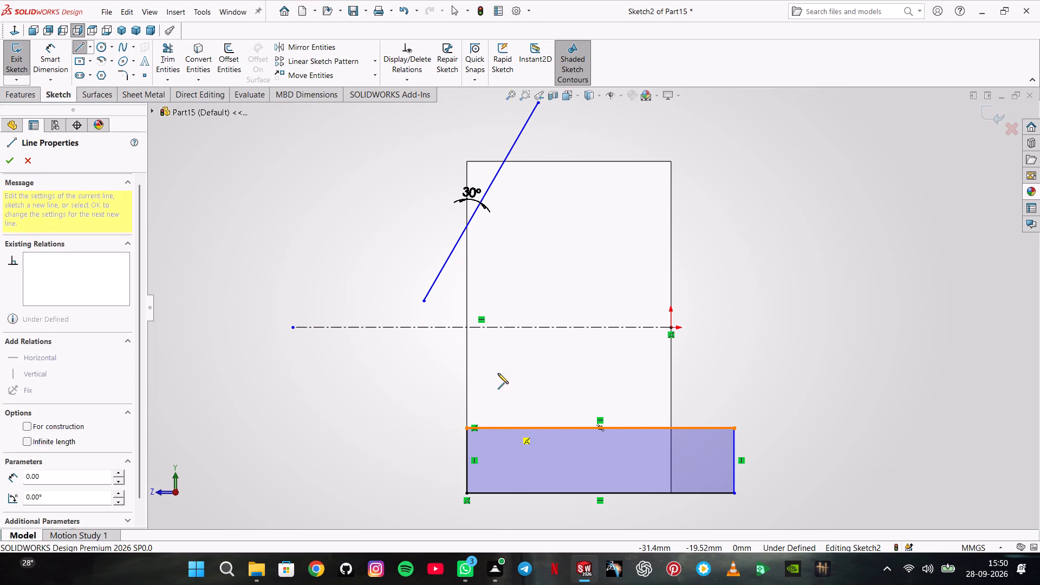
click(509, 348)
double_click(404, 342)
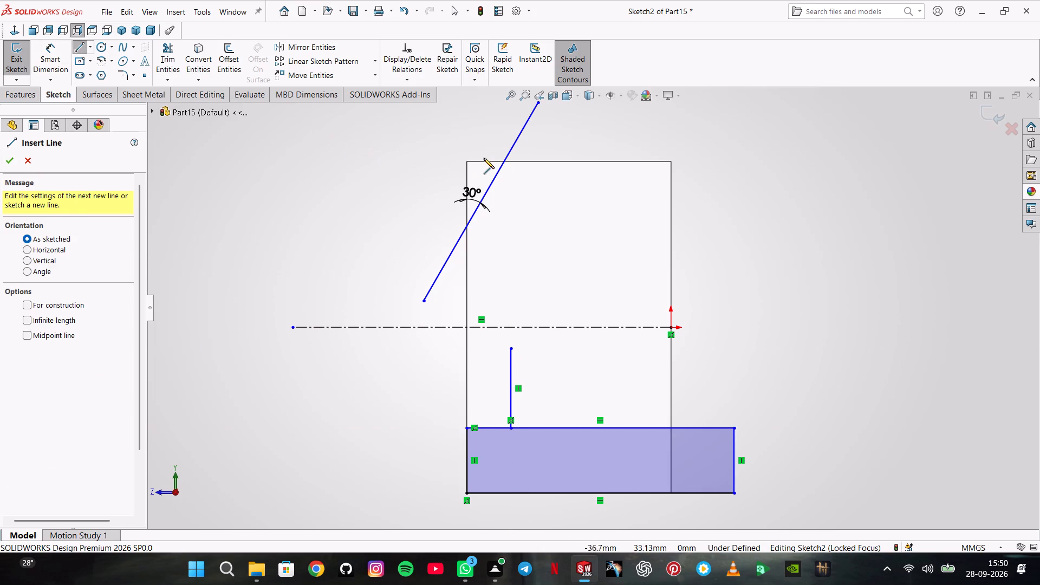
key(Escape)
Add a coincident relation between the slanted line and the upper endpoint of the vertical line.
click(497, 175)
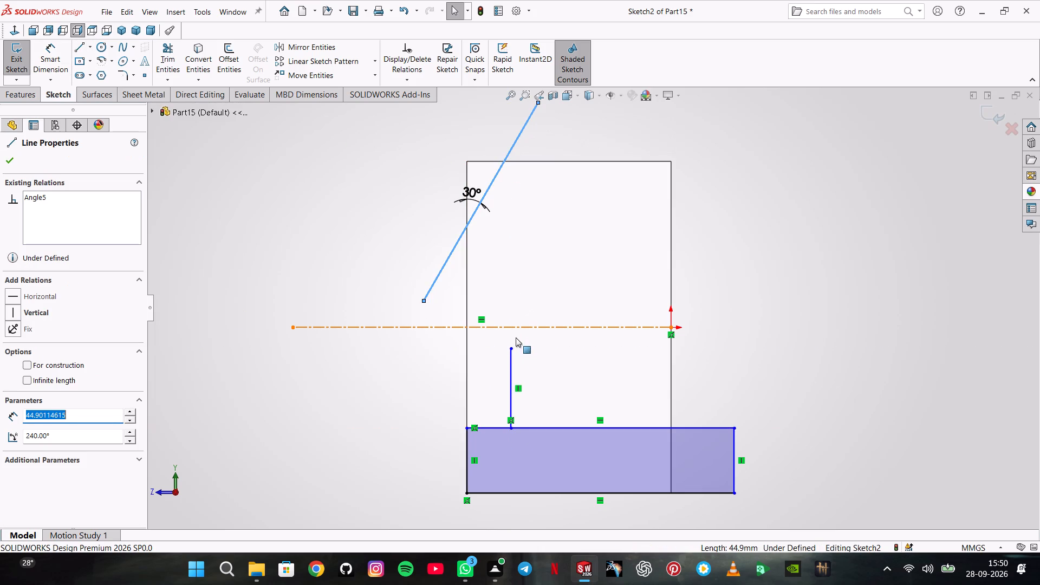
ctrl+click(511, 346)
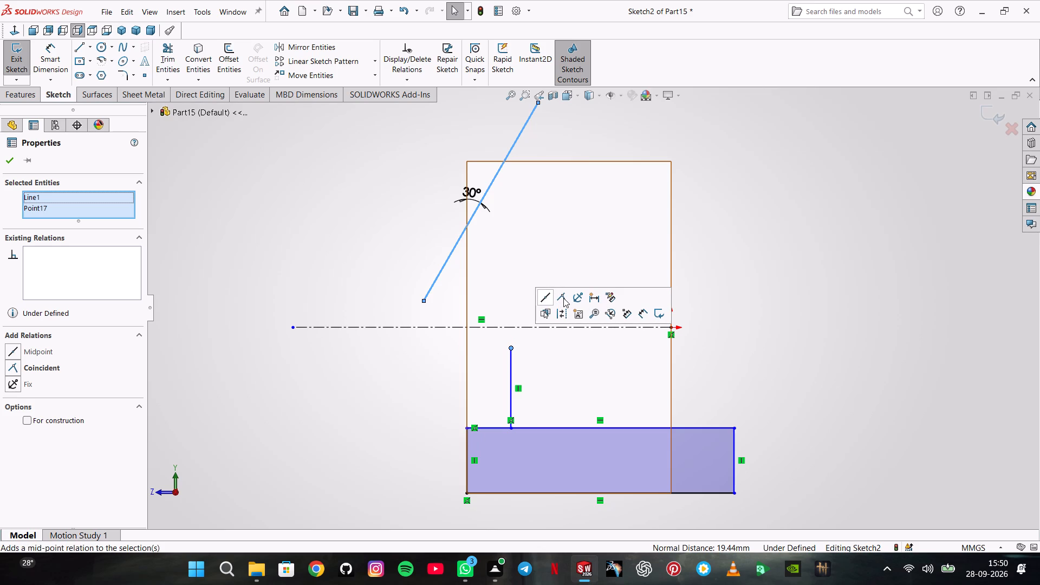
click(560, 298)
key(Escape)
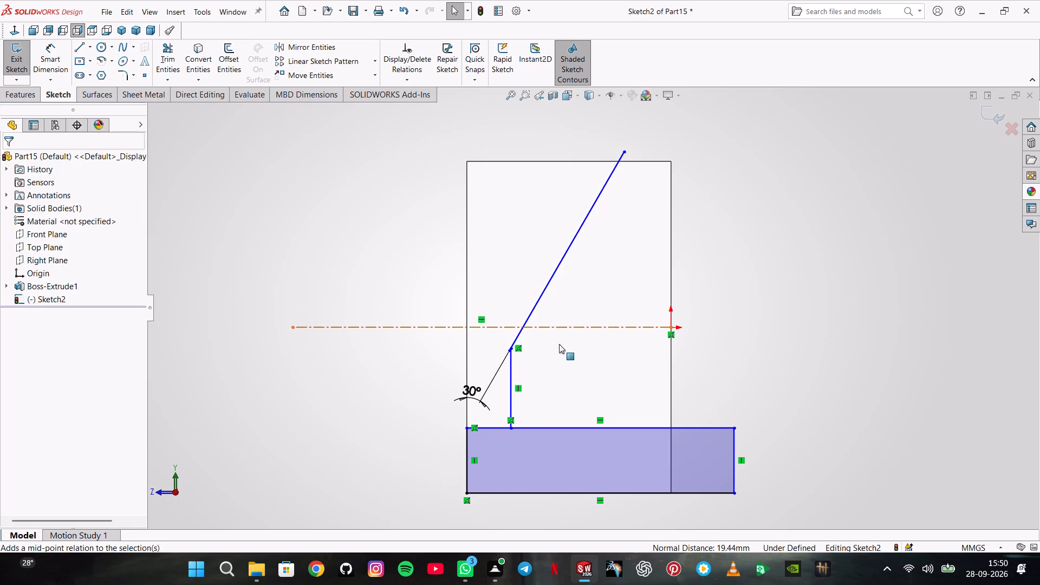
Trim the slanted line's short lower end that extends past the vertical line's upper endpoint.
scroll(526, 347, down, 9)
scroll(554, 316, up, 1)
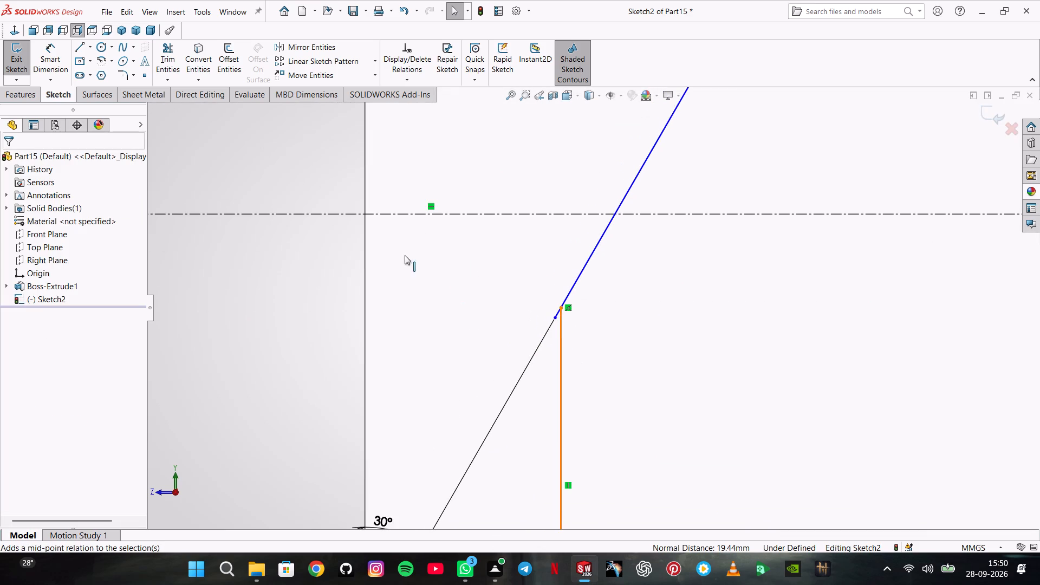
click(171, 58)
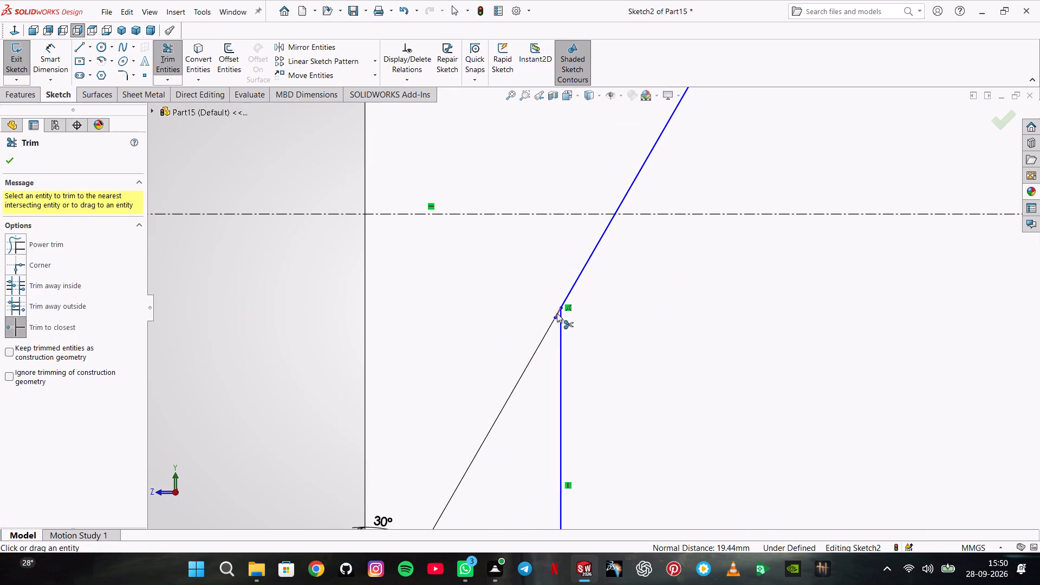
click(557, 313)
scroll(510, 316, up, 9)
key(Escape)
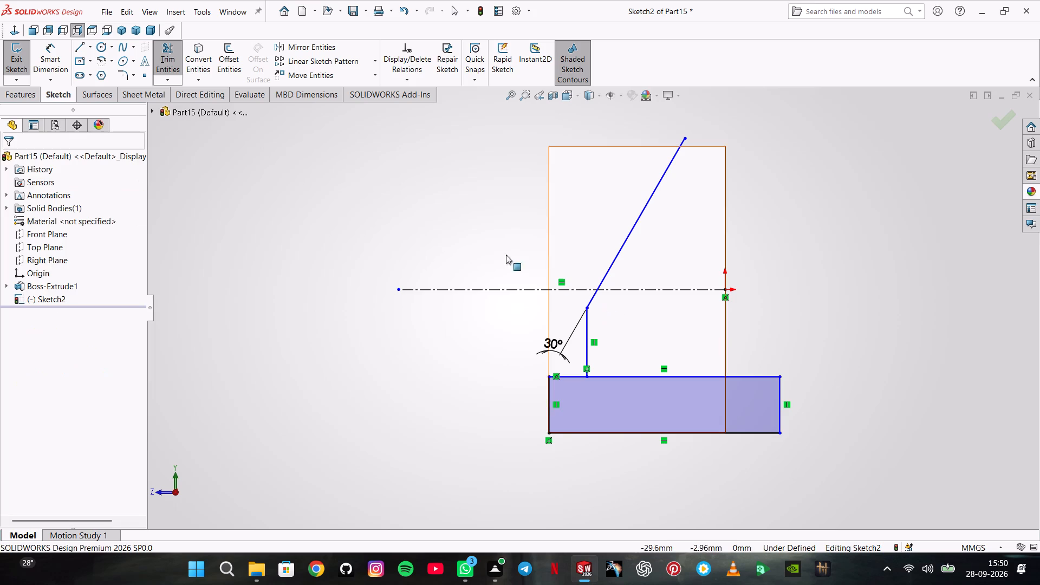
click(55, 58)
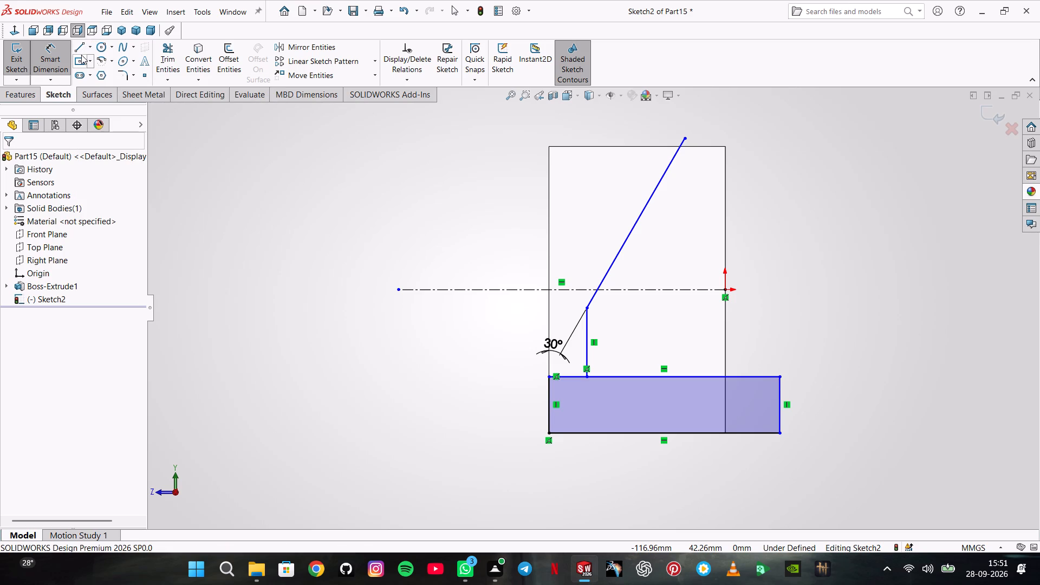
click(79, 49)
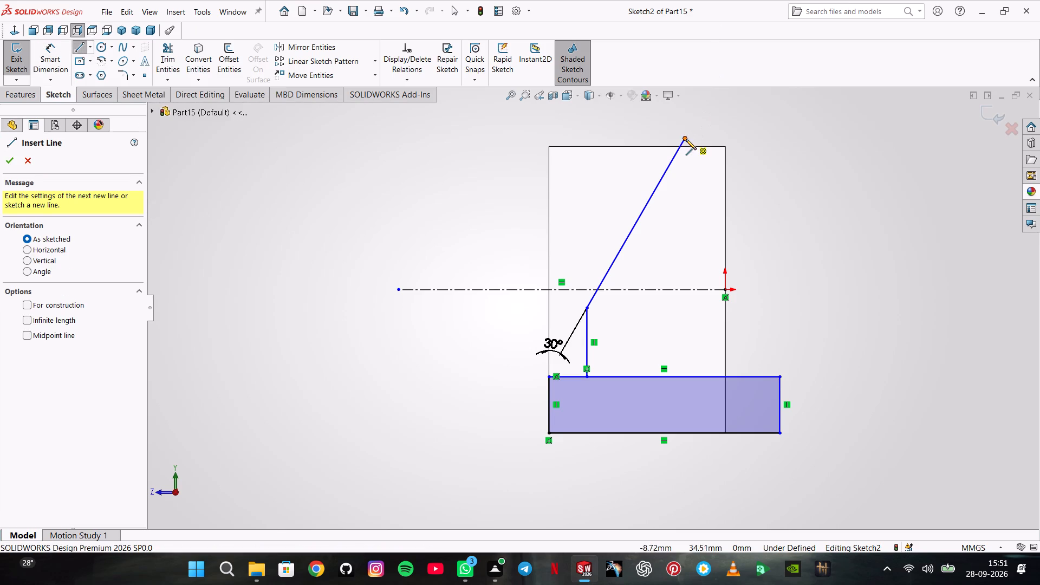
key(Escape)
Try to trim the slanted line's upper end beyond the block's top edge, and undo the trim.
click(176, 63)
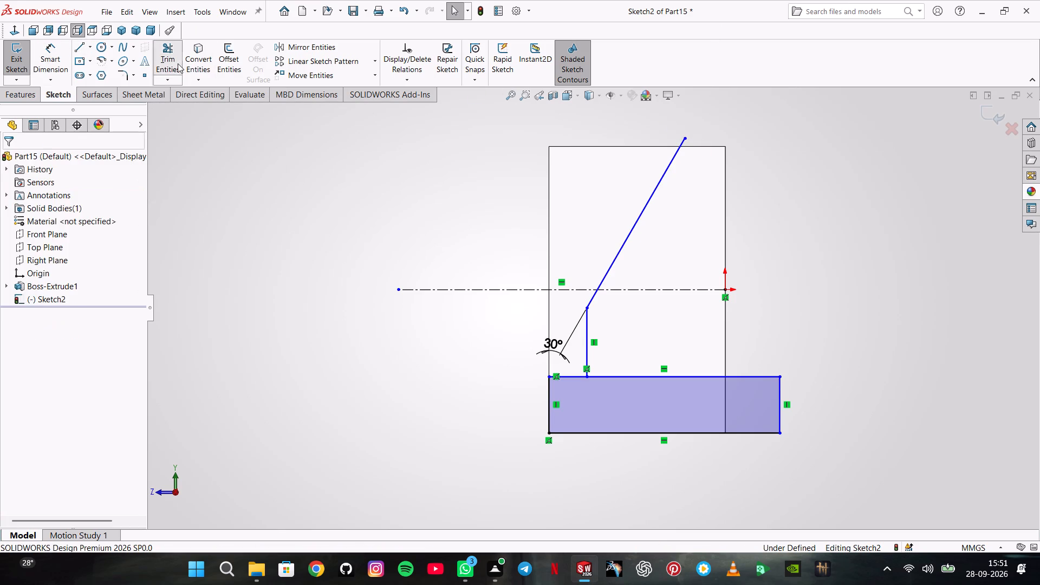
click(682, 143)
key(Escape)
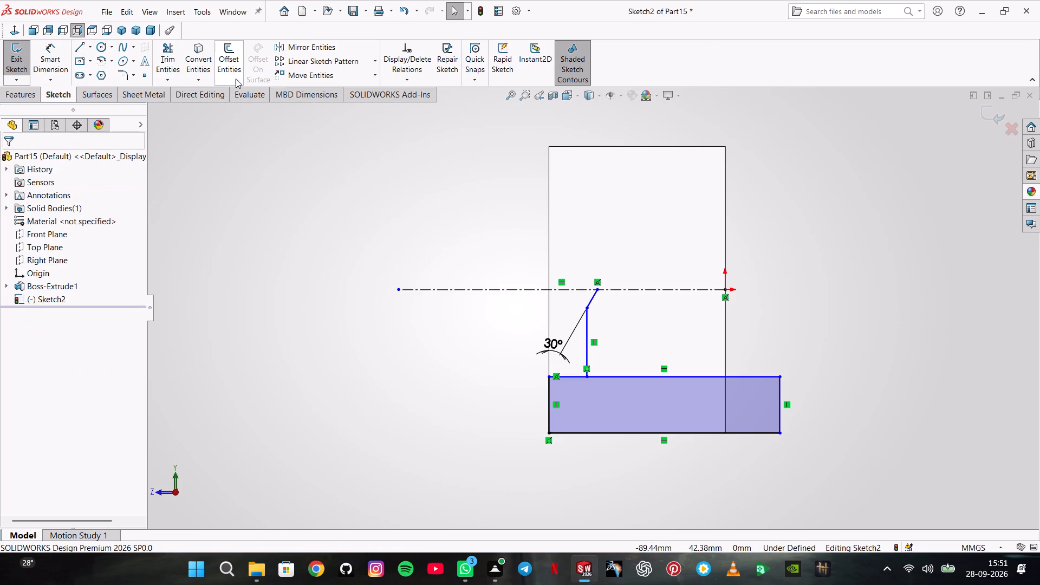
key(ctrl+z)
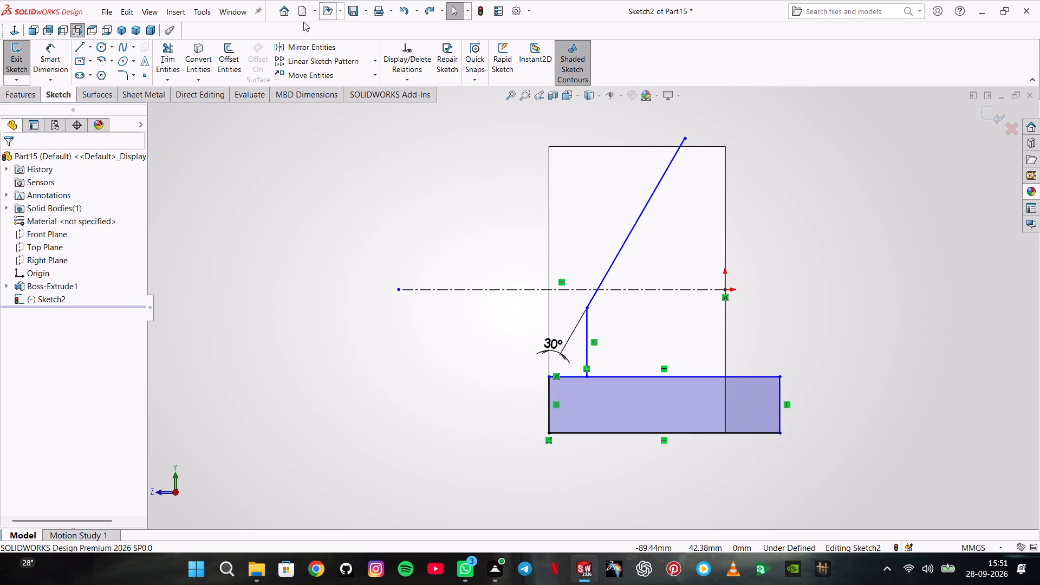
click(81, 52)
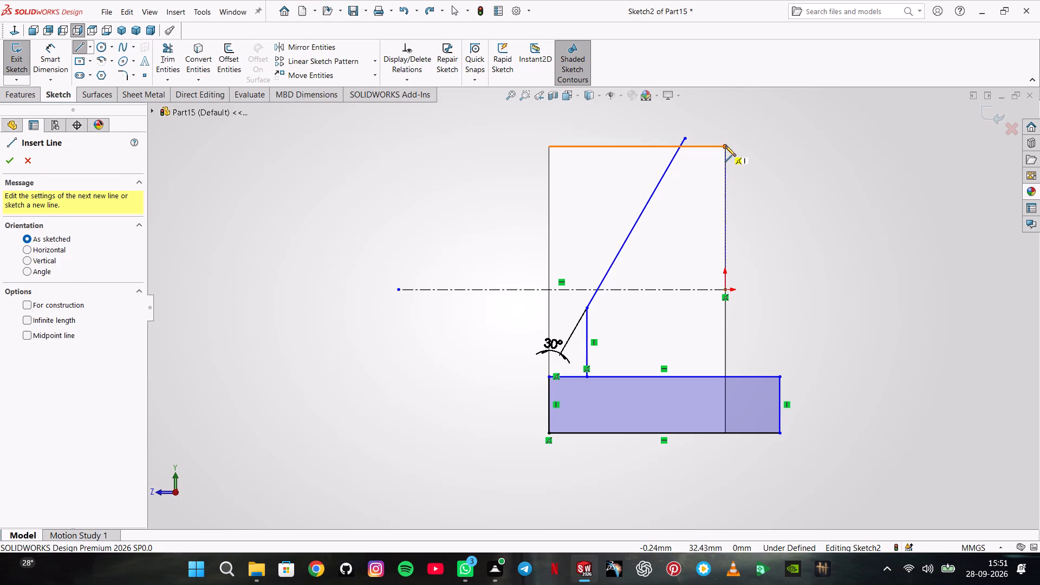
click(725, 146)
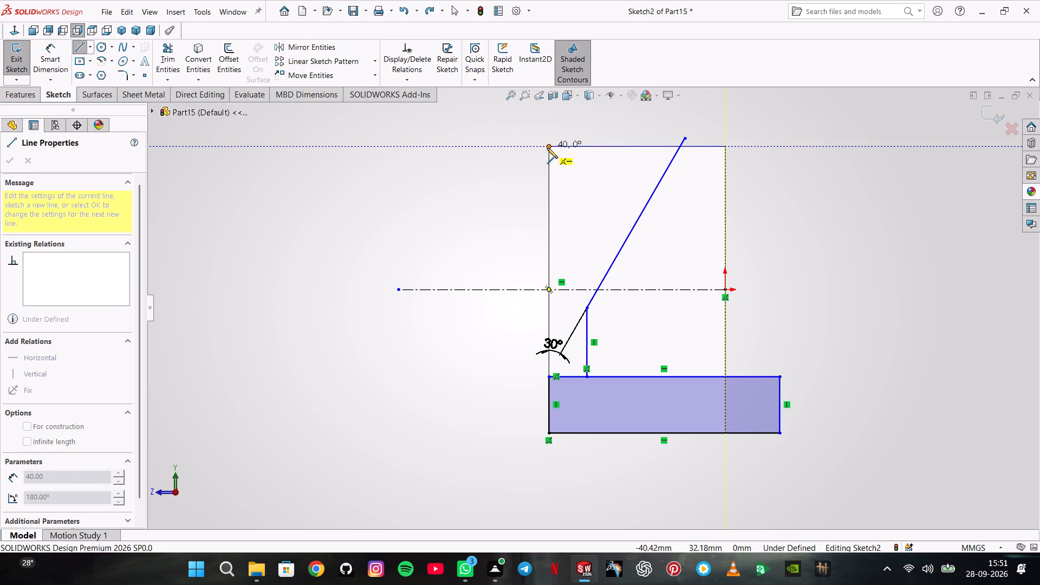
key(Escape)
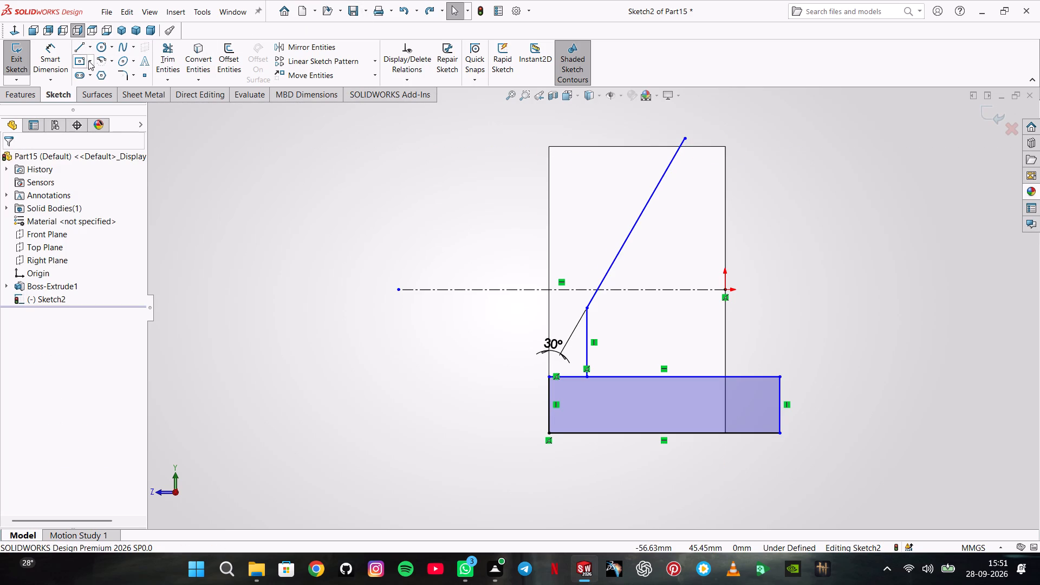
Draw a corner rectangle over the full 40 × 65 mm outline of the block's side face.
click(82, 61)
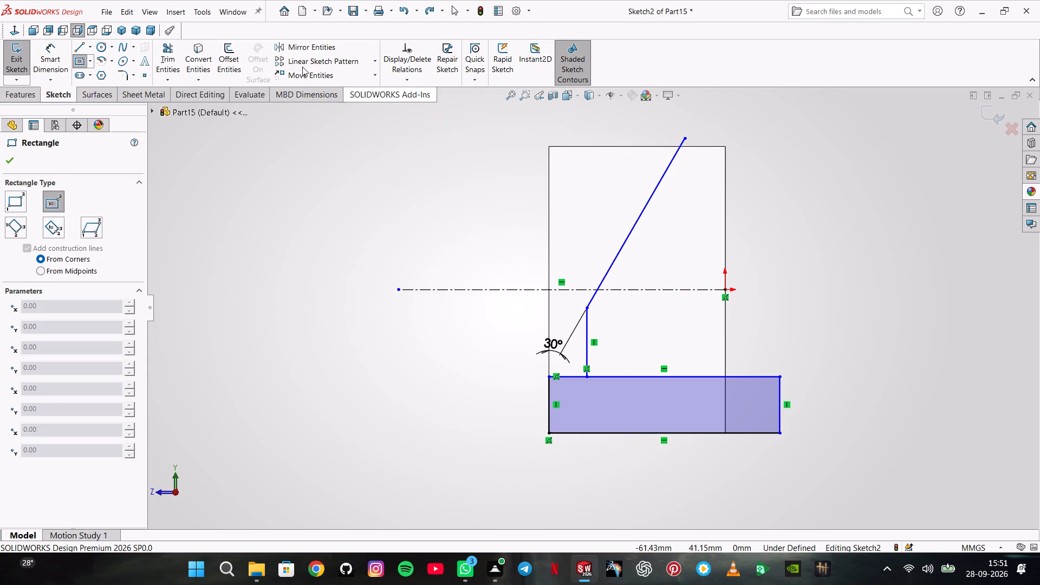
key(Escape)
click(87, 63)
click(86, 78)
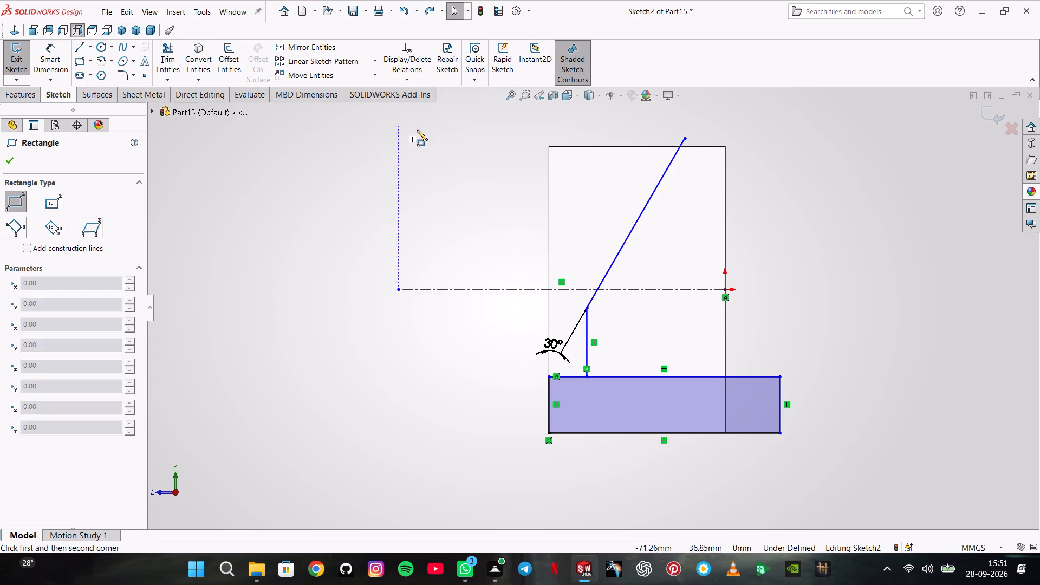
click(549, 148)
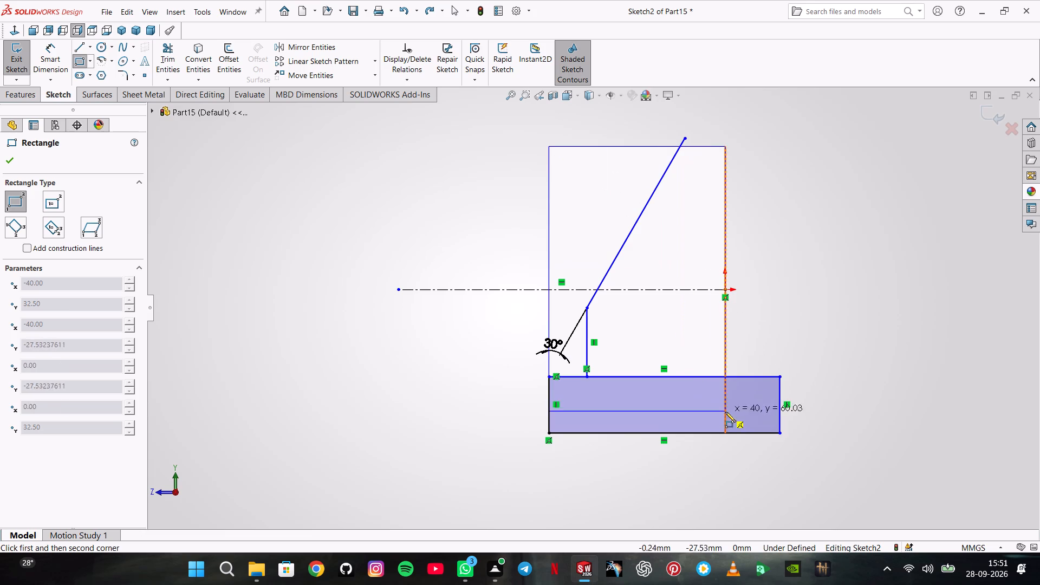
click(726, 433)
key(Escape)
key(Escape)
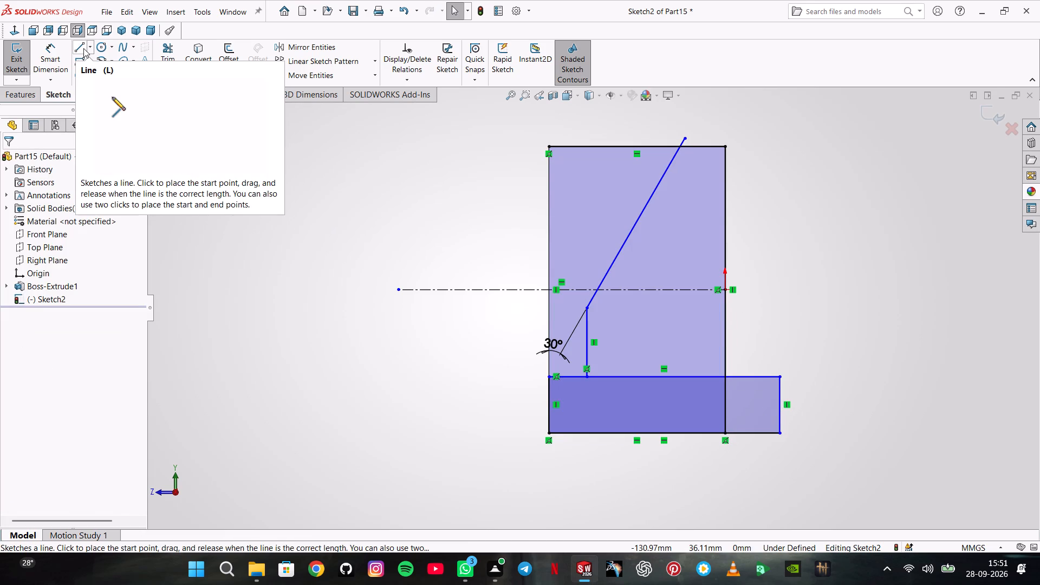
Trim the slanted line's upper end that extends beyond the block's top edge.
click(162, 54)
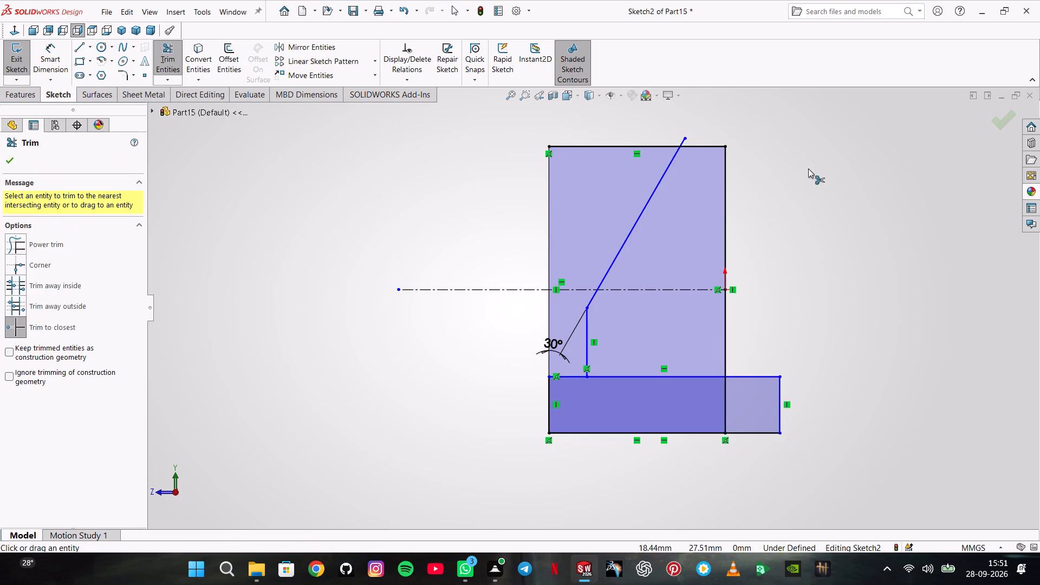
click(681, 140)
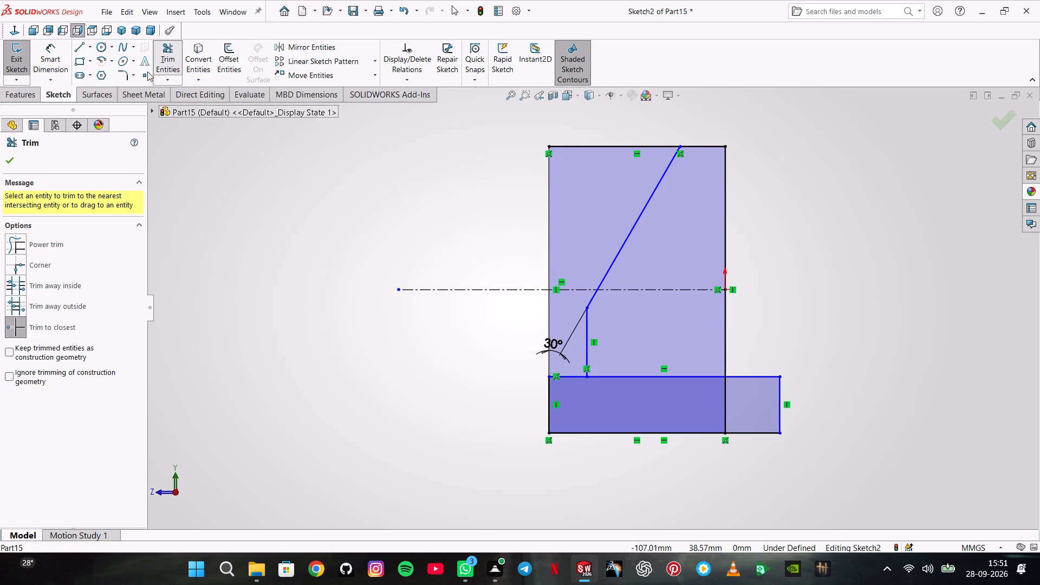
Dimension the distance between the block's front edge and the vertical line as 10 mm.
click(59, 58)
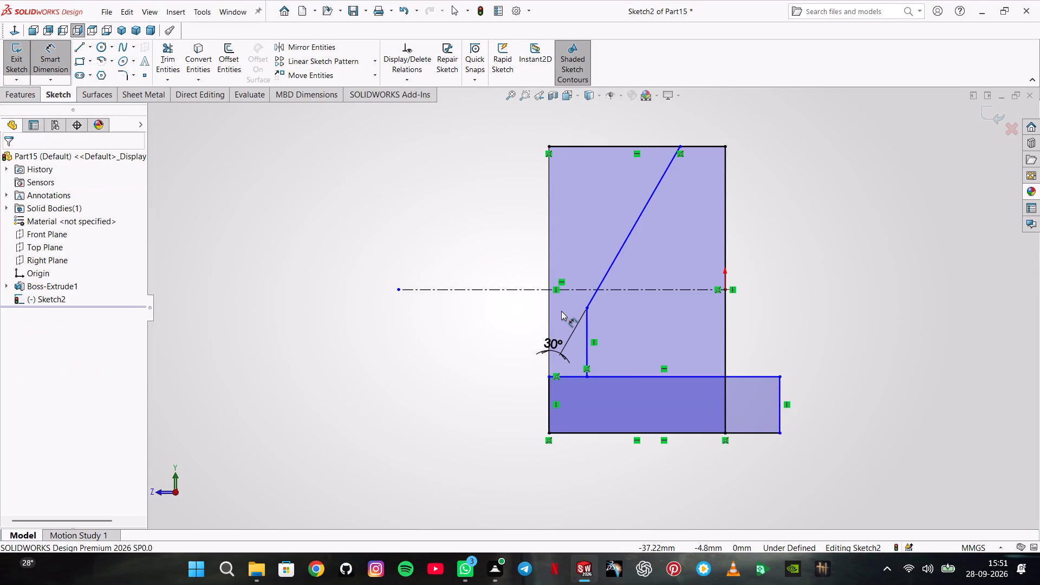
click(552, 386)
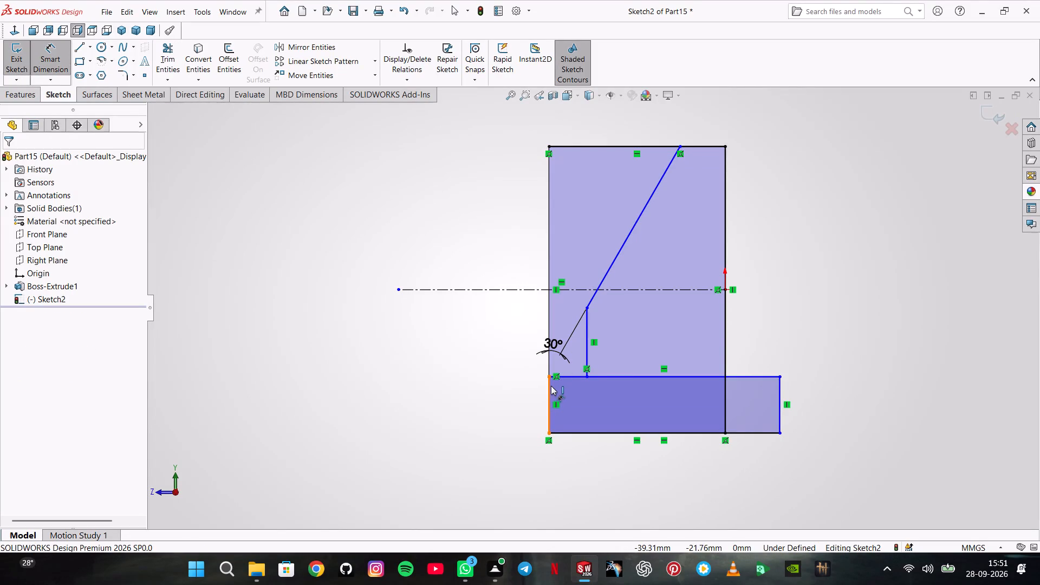
click(586, 342)
click(567, 126)
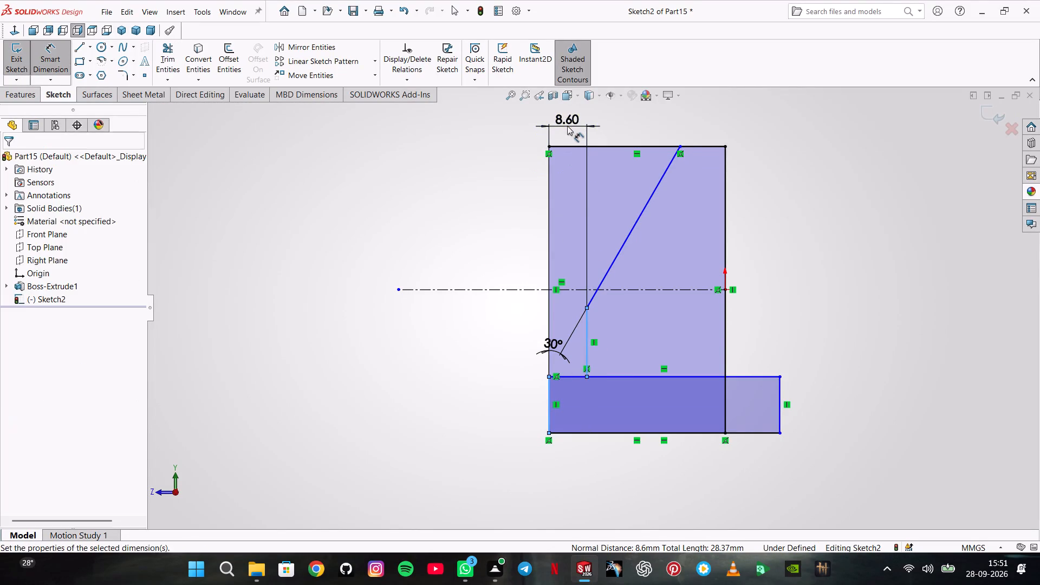
key(1)
key(0)
key(Return)
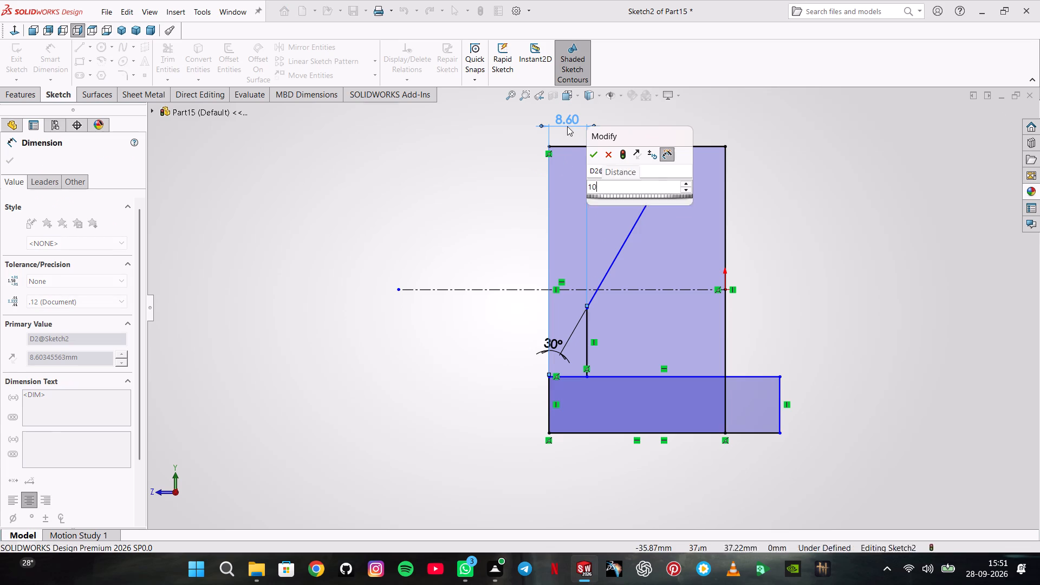
Dimension the vertical line's upper endpoint at 35 mm above the block's bottom edge.
click(593, 308)
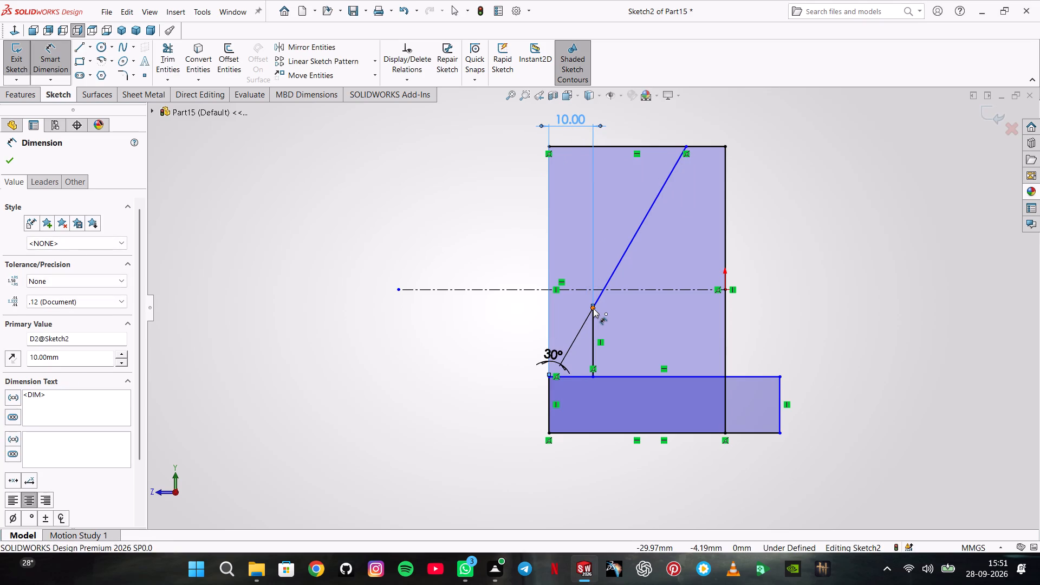
click(576, 434)
click(485, 379)
text(35)
key(3)
key(Return)
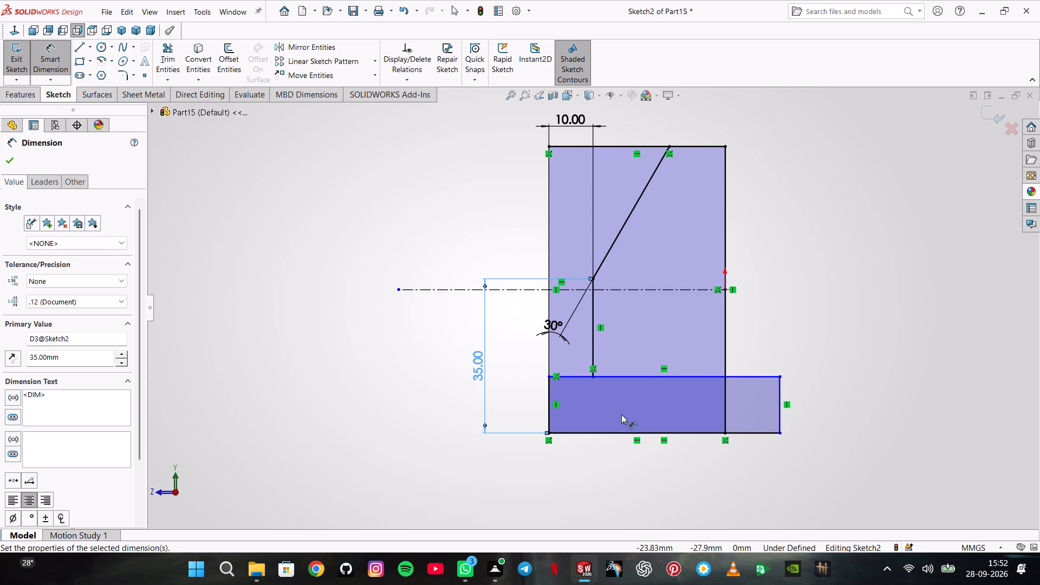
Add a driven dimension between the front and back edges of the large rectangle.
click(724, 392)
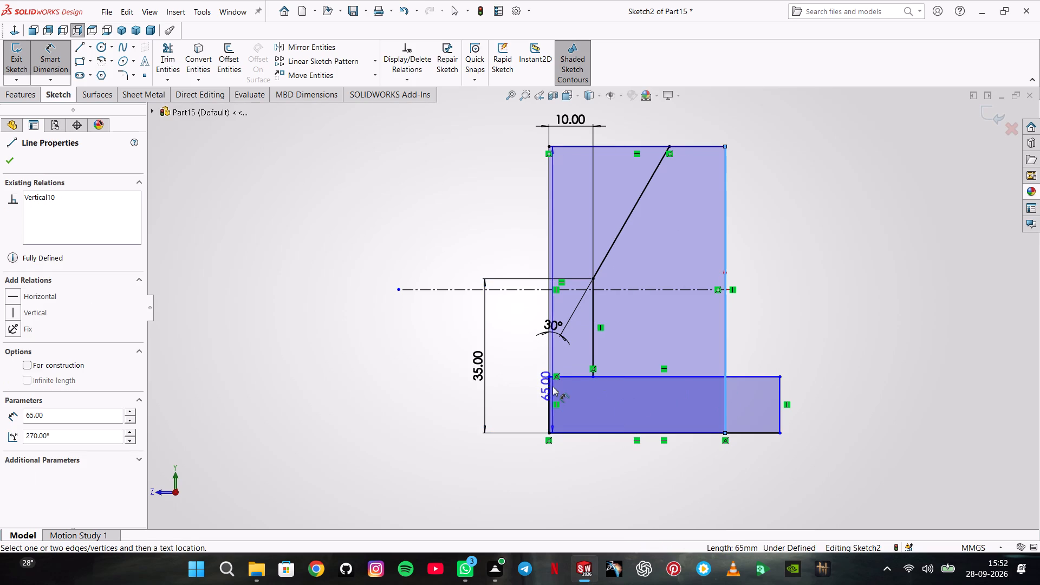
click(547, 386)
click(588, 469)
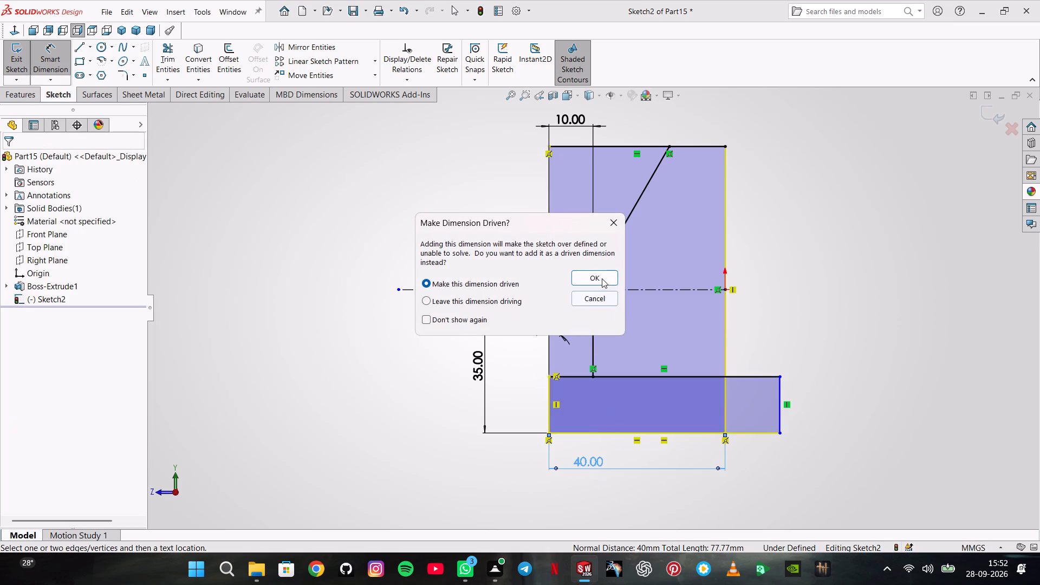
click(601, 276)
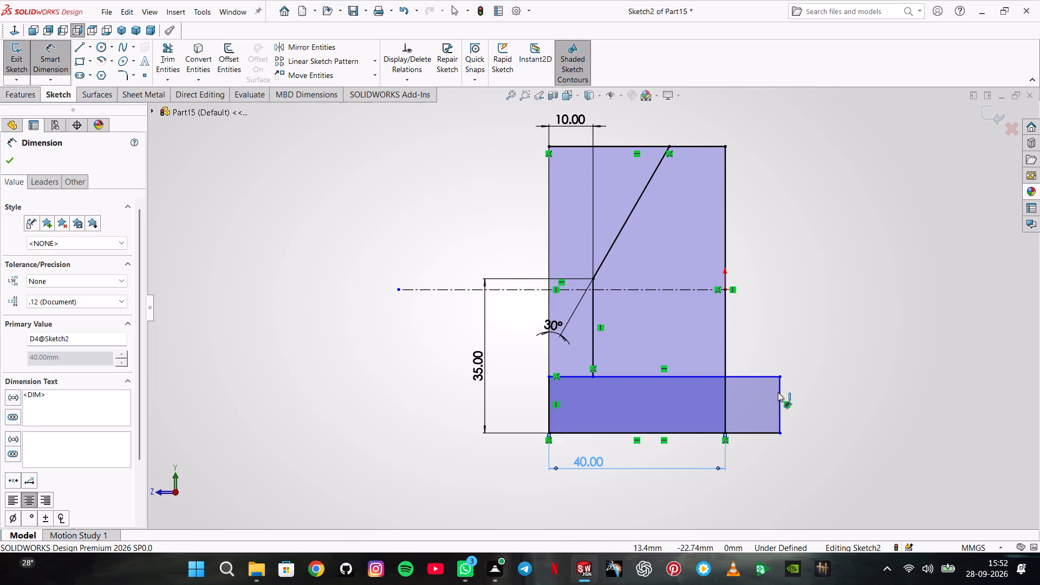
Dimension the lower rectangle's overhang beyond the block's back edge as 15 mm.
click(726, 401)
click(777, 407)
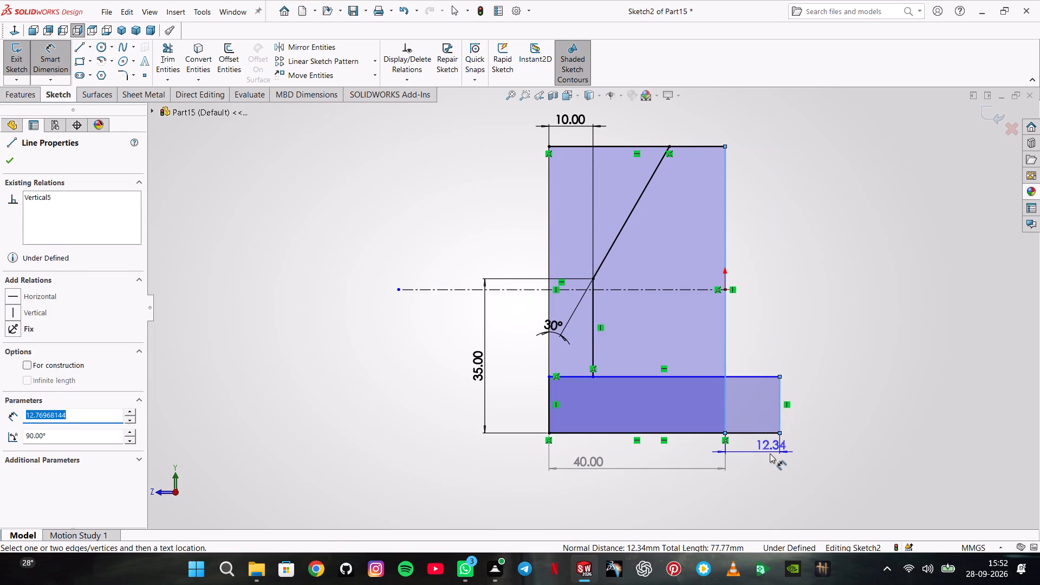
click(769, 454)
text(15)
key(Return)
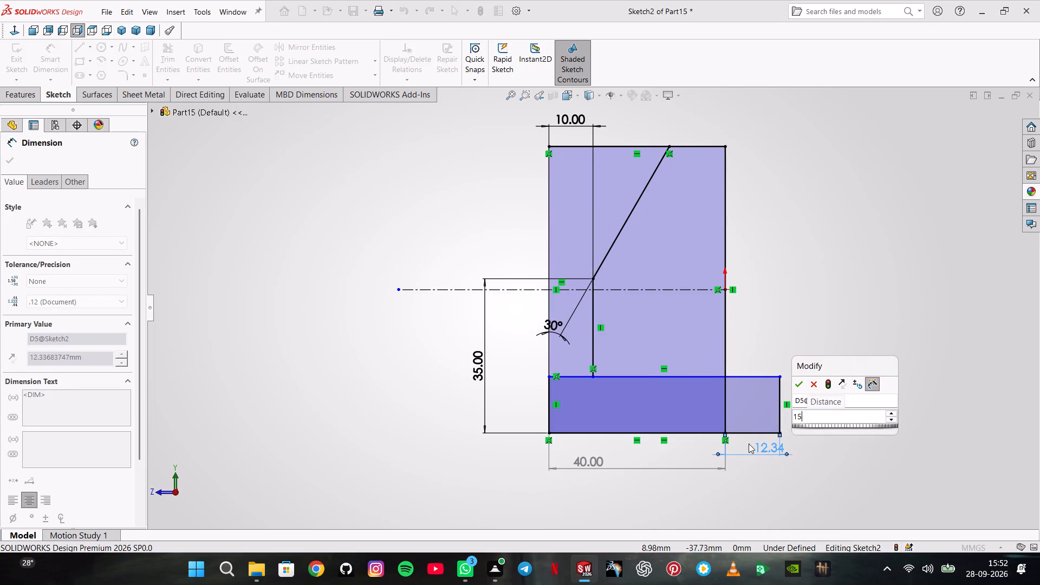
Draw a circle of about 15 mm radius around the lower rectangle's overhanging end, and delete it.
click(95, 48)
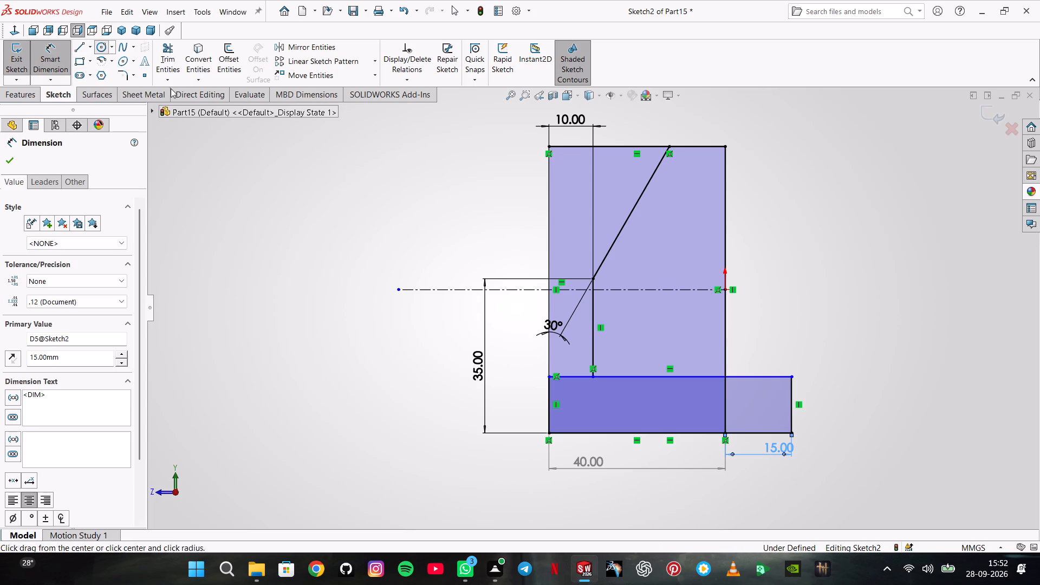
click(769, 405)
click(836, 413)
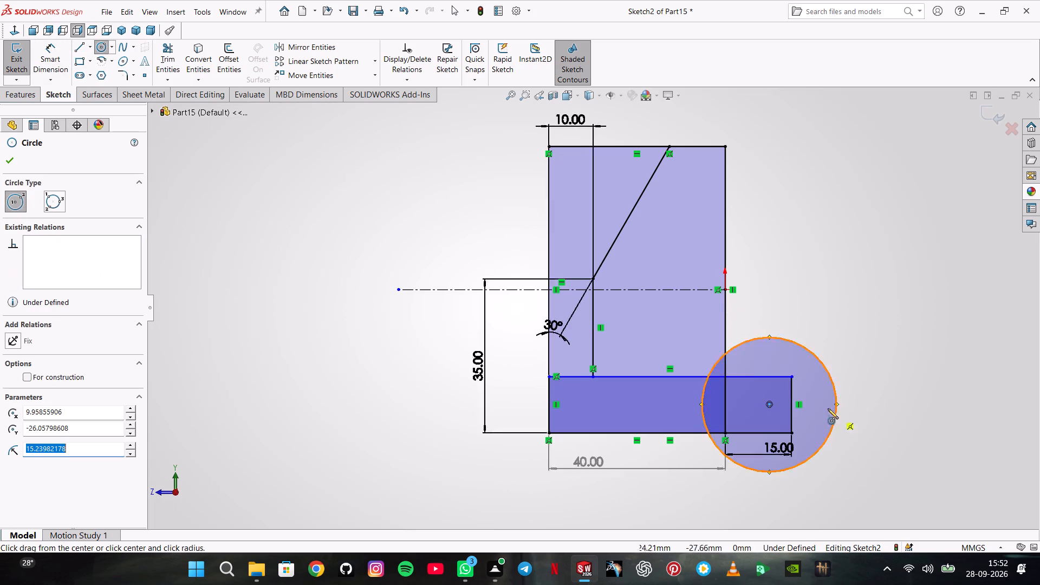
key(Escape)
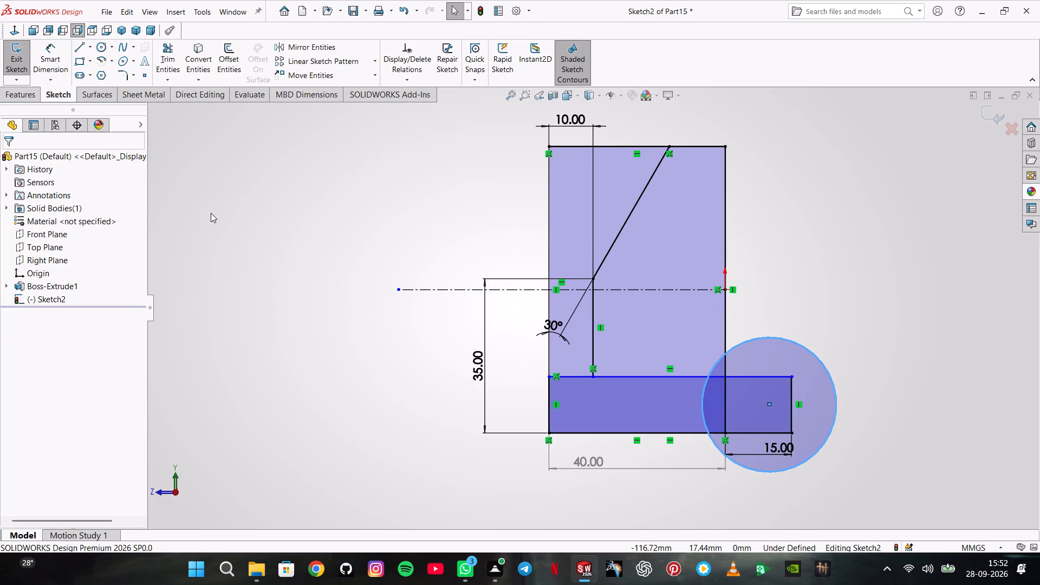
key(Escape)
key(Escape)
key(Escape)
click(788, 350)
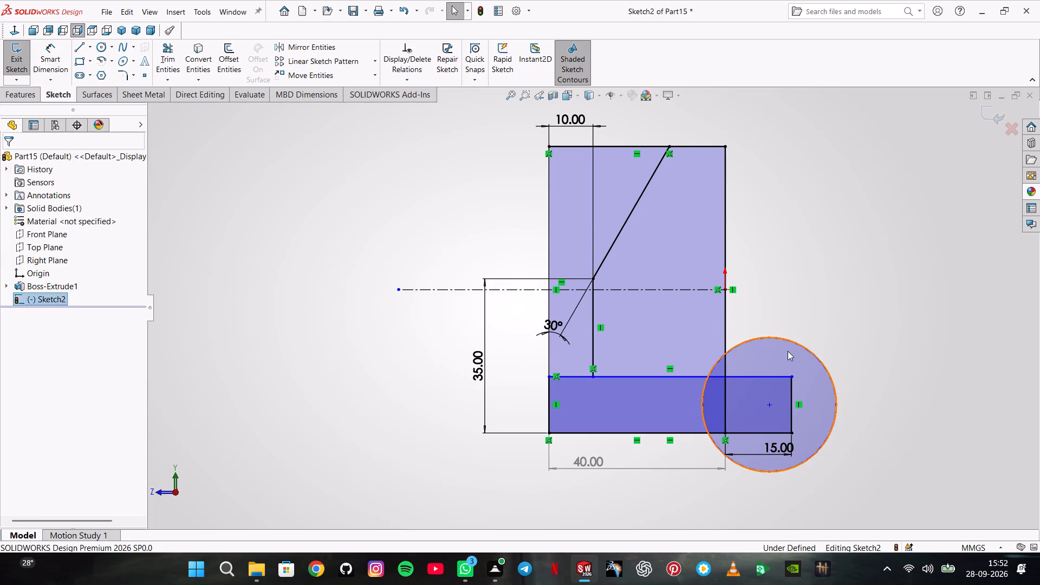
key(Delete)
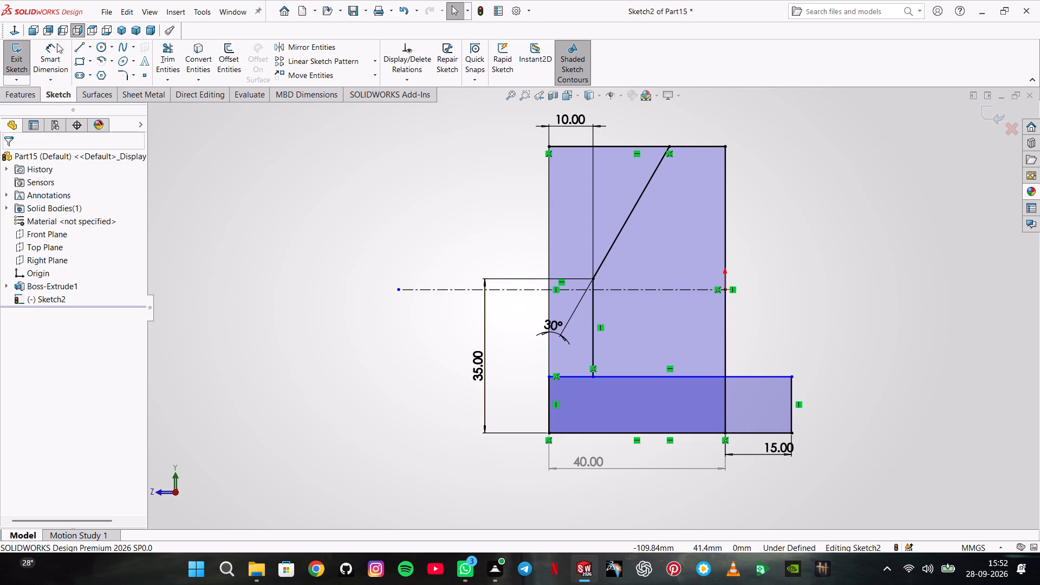
Trim the large rectangle's top and back segments behind the slanted line, and the lower rectangle's top edge and overhang behind the vertical line.
click(165, 60)
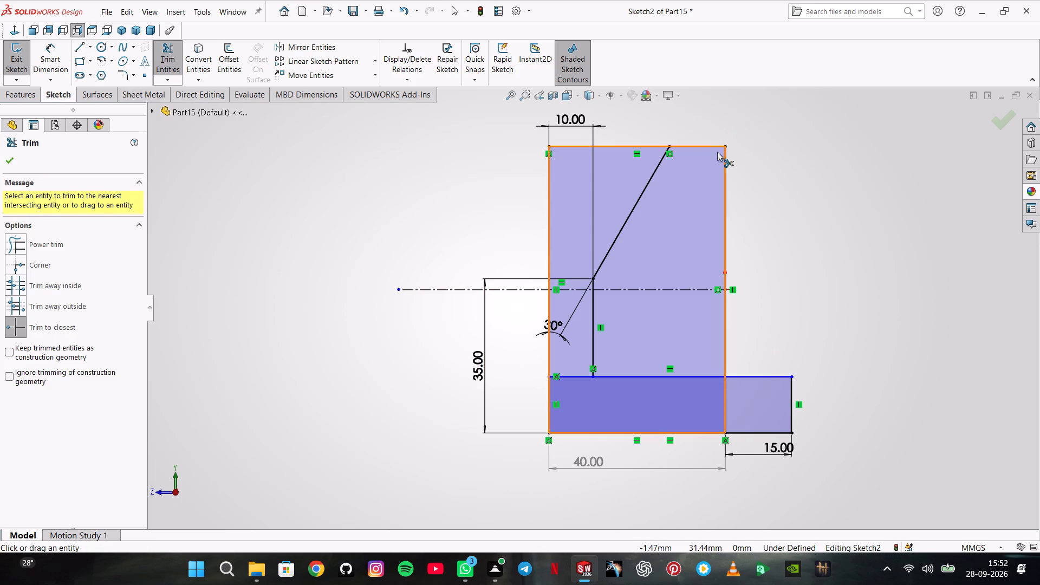
click(705, 145)
click(727, 175)
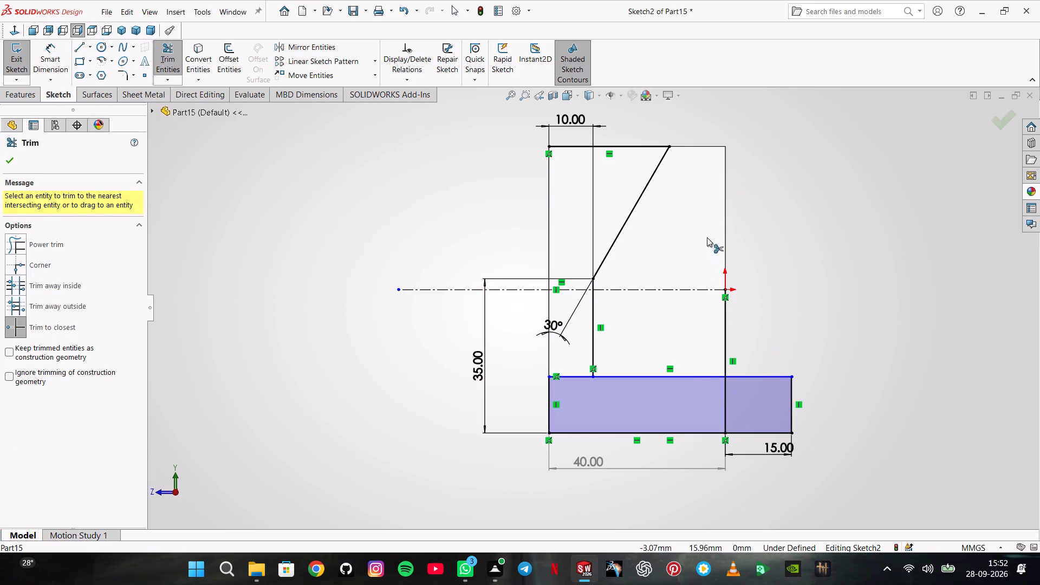
click(687, 378)
click(740, 375)
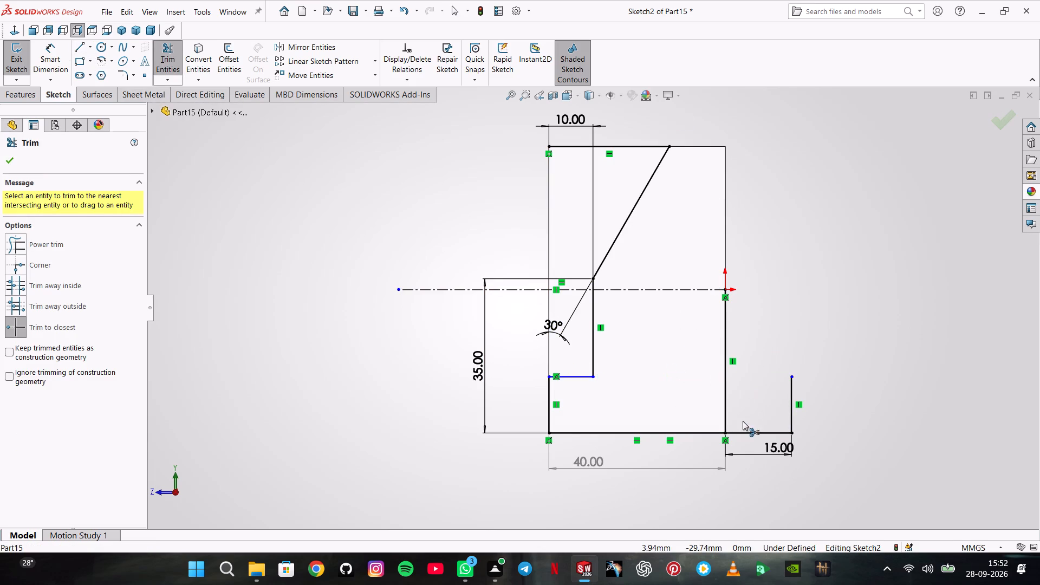
click(746, 431)
click(794, 398)
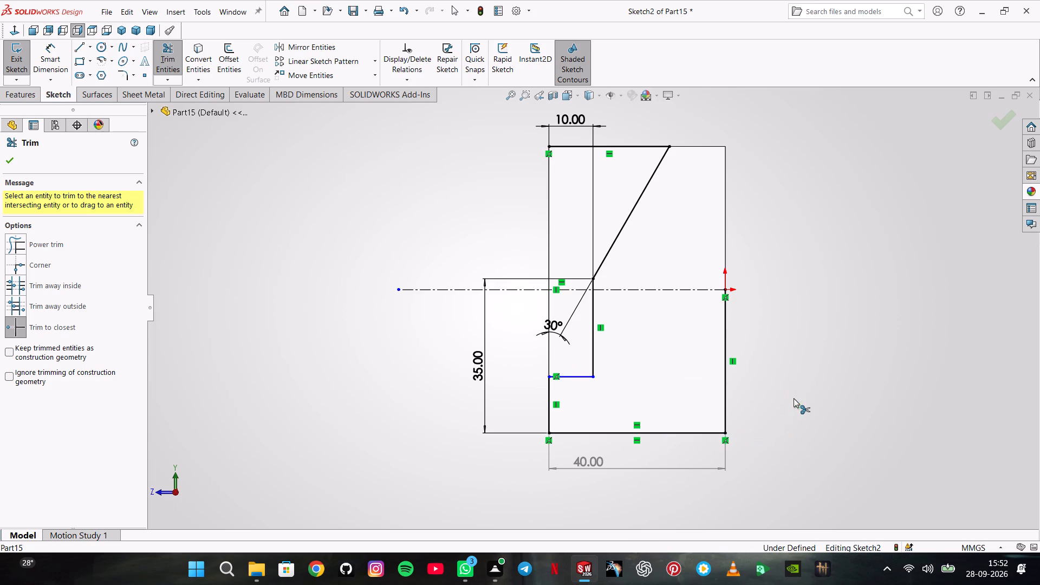
Trim the remaining bottom and back edges, and the front edge below the short horizontal line, leaving a closed stepped profile.
click(682, 434)
click(722, 400)
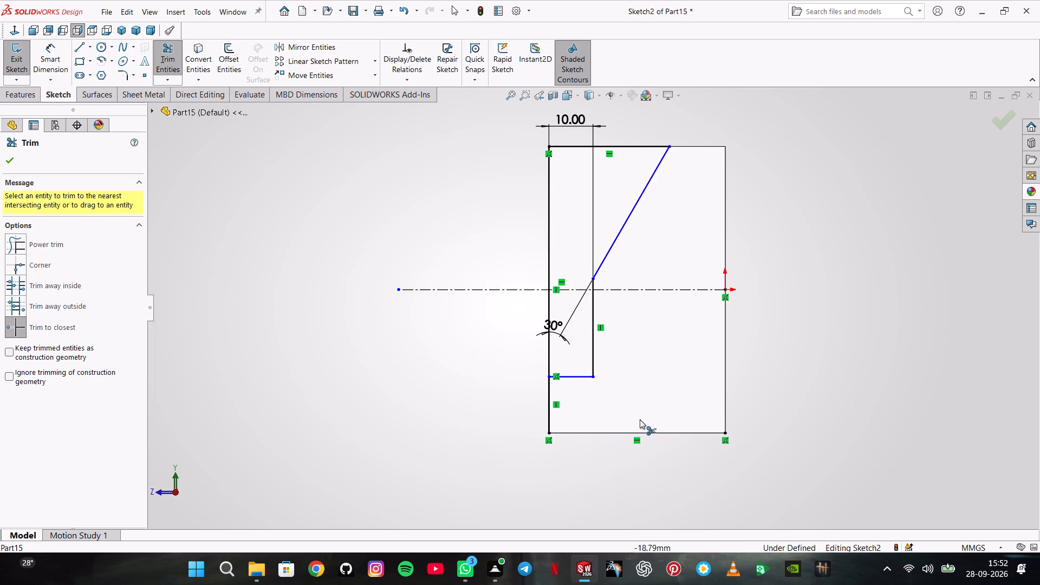
click(725, 433)
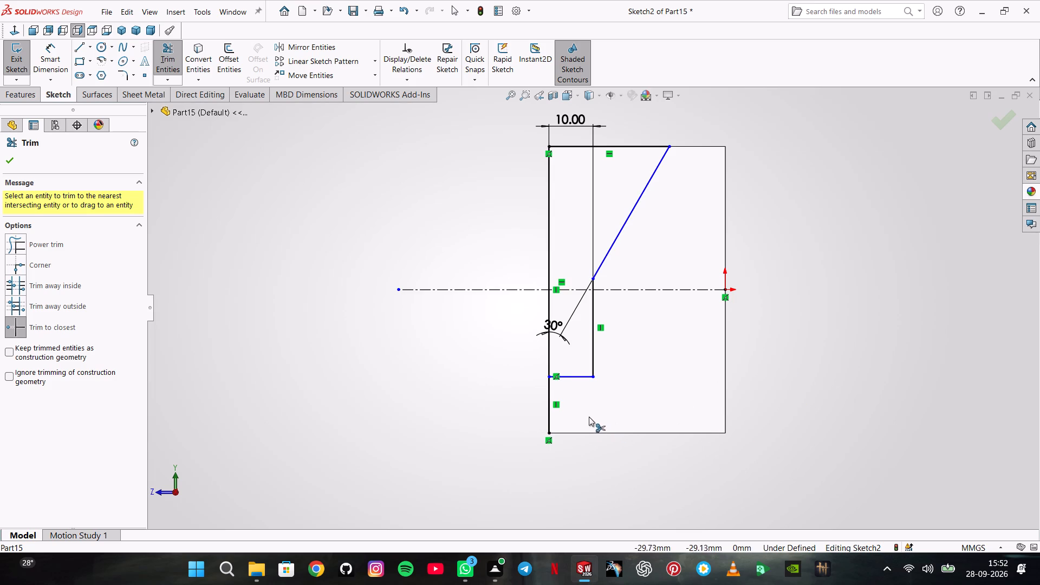
click(552, 415)
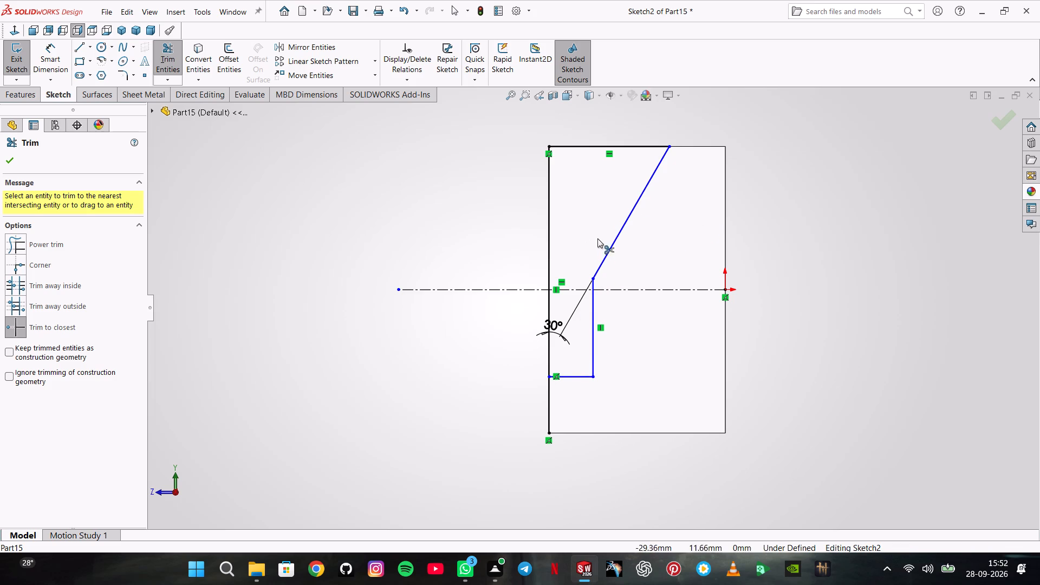
drag(550, 272, 478, 324)
click(543, 406)
click(548, 405)
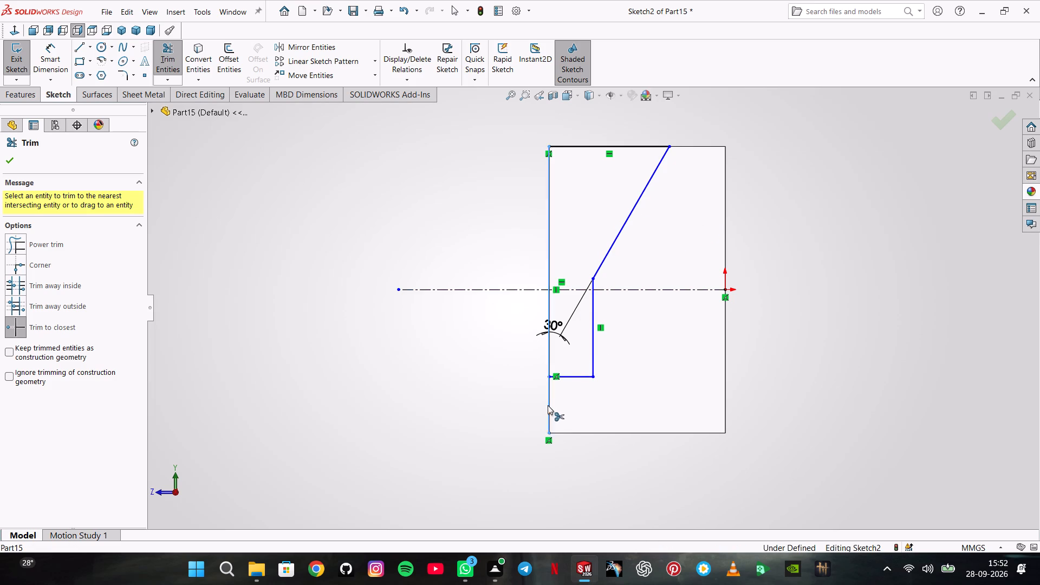
Cut-extrude the closed stepped profile through the block using Through All - Both.
click(30, 91)
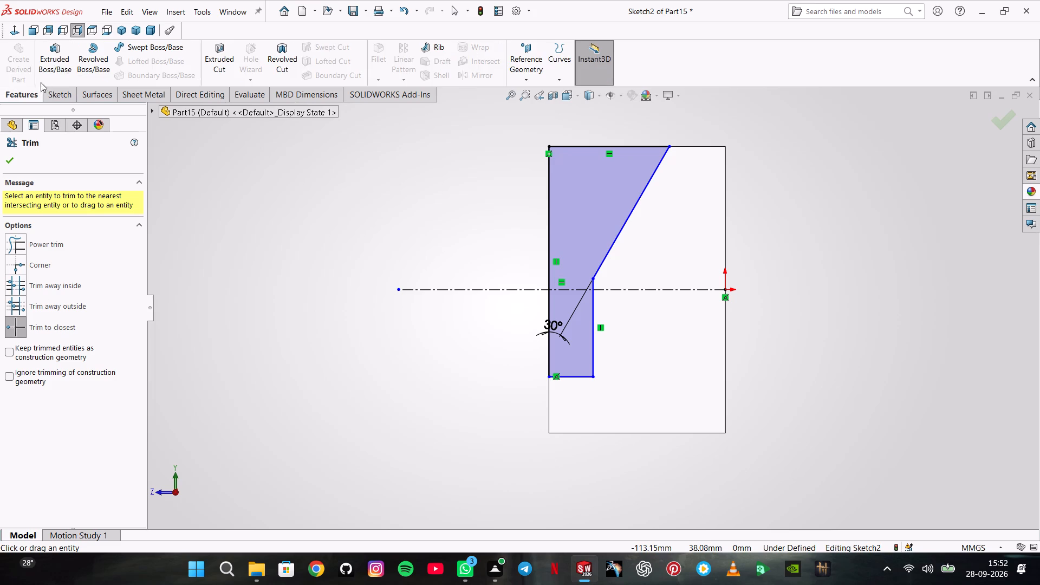
click(203, 51)
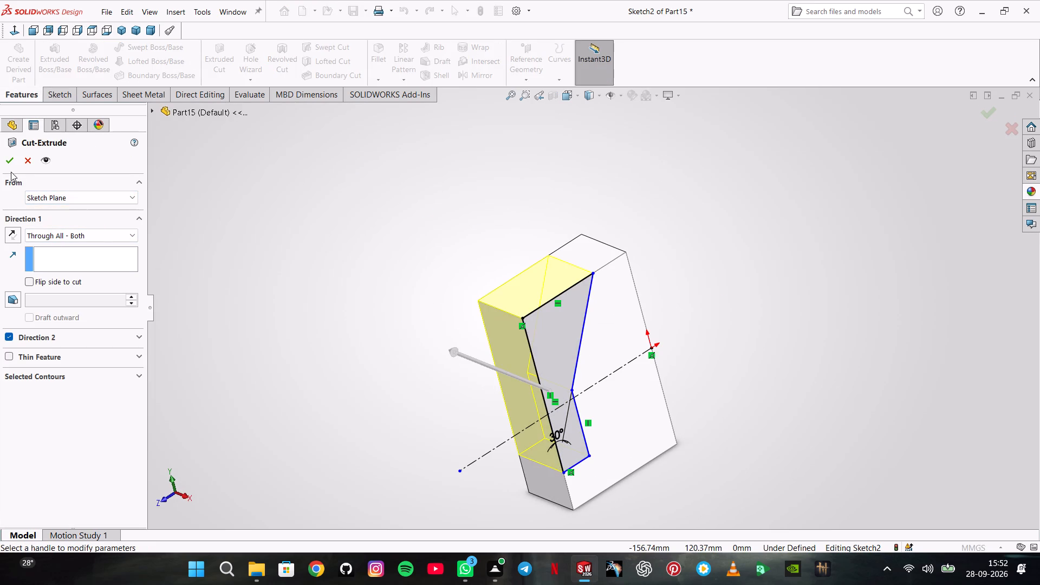
click(14, 163)
click(354, 205)
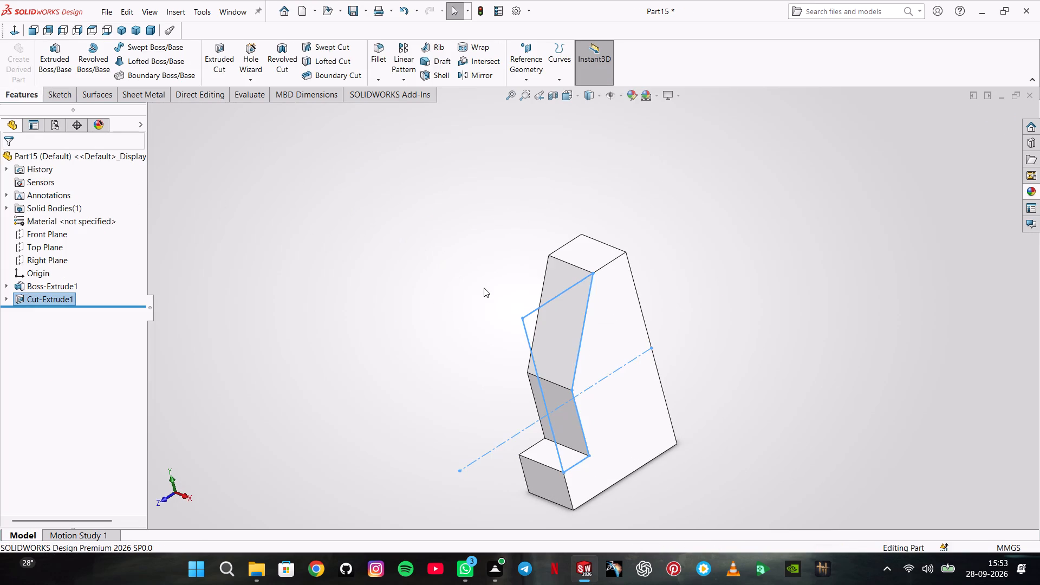
Open the stepped cut's sketch and check the angle between the slanted line and the vertical front edge.
middle_drag(484, 288, 425, 281)
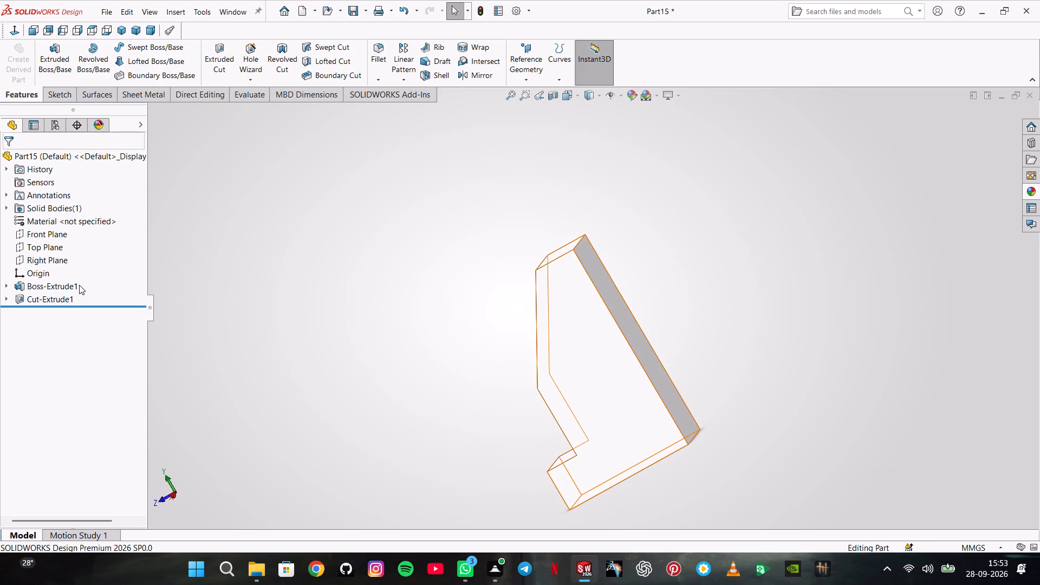
right_click(64, 296)
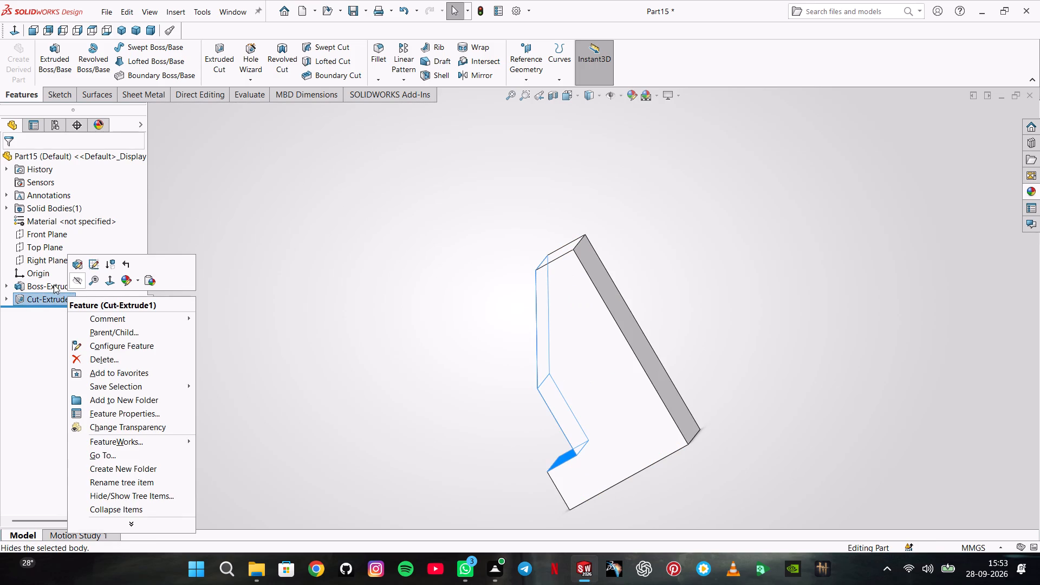
click(96, 264)
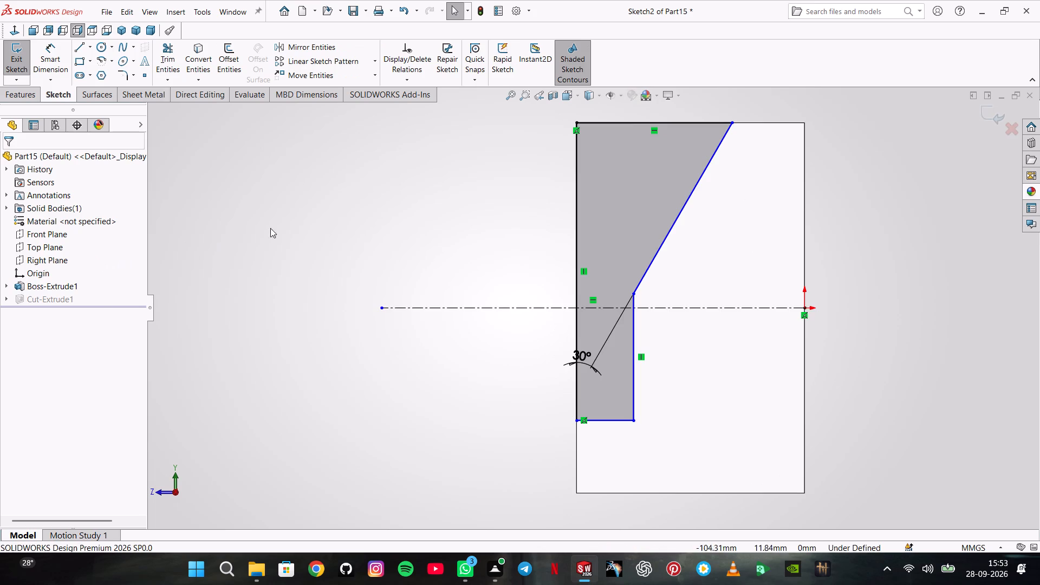
click(62, 50)
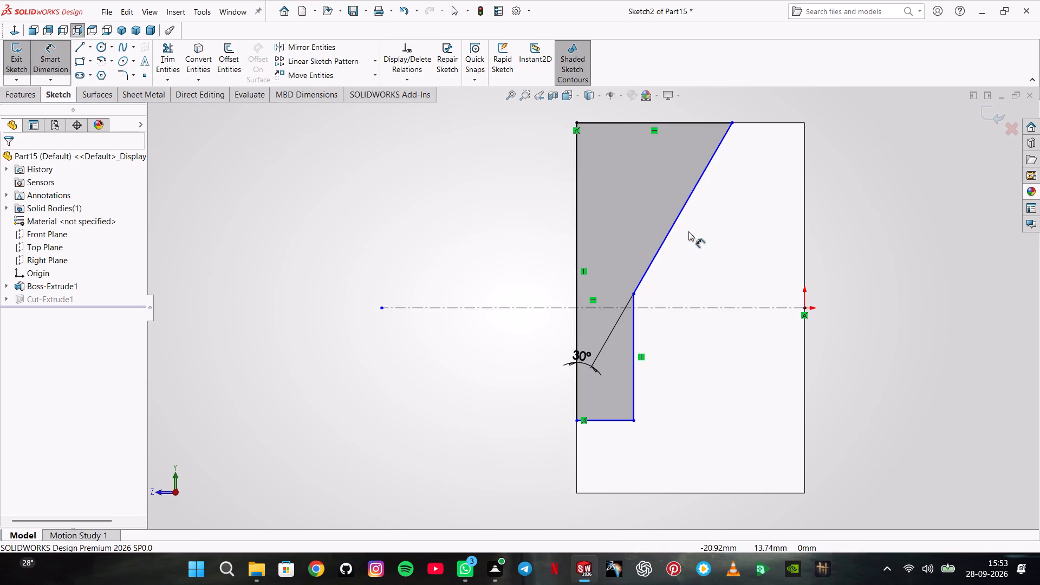
click(674, 226)
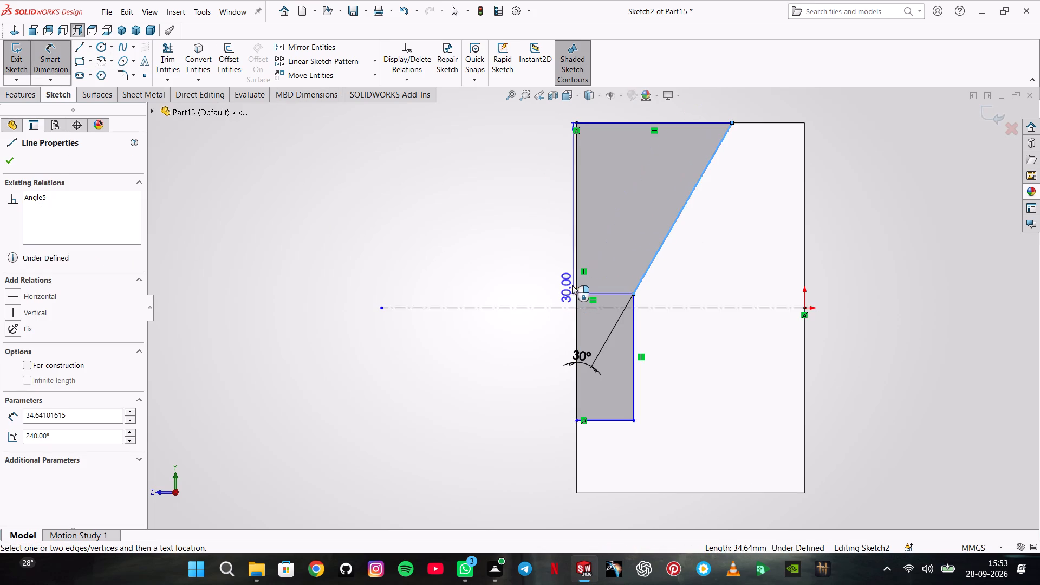
click(577, 279)
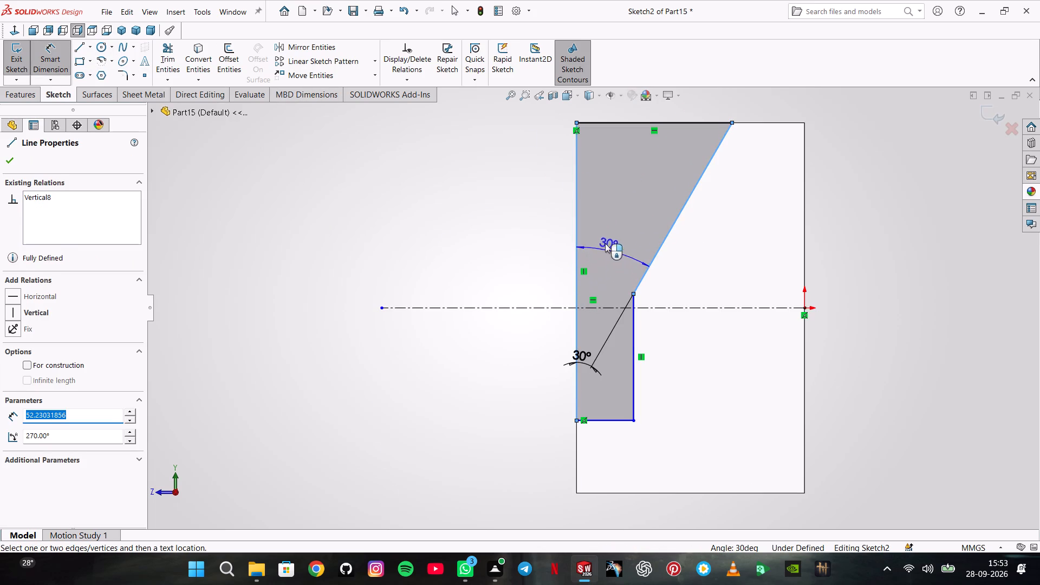
key(Escape)
click(21, 70)
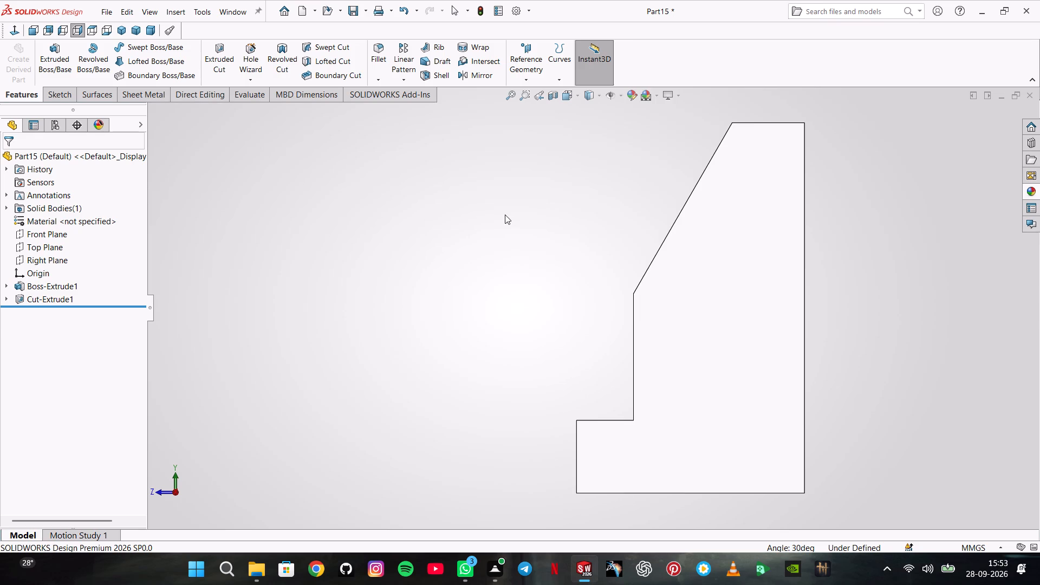
Sketch a rectangle about 57 × 11 mm on the profile's side face, from the bottom front corner past the back edge.
scroll(613, 271, up, 1)
middle_drag(620, 298, 629, 320)
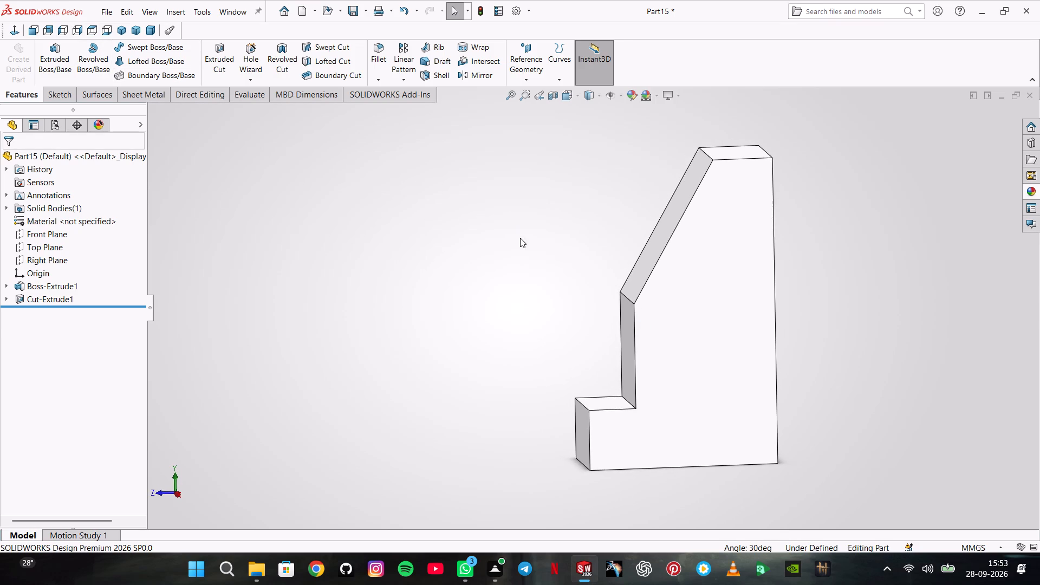
click(691, 288)
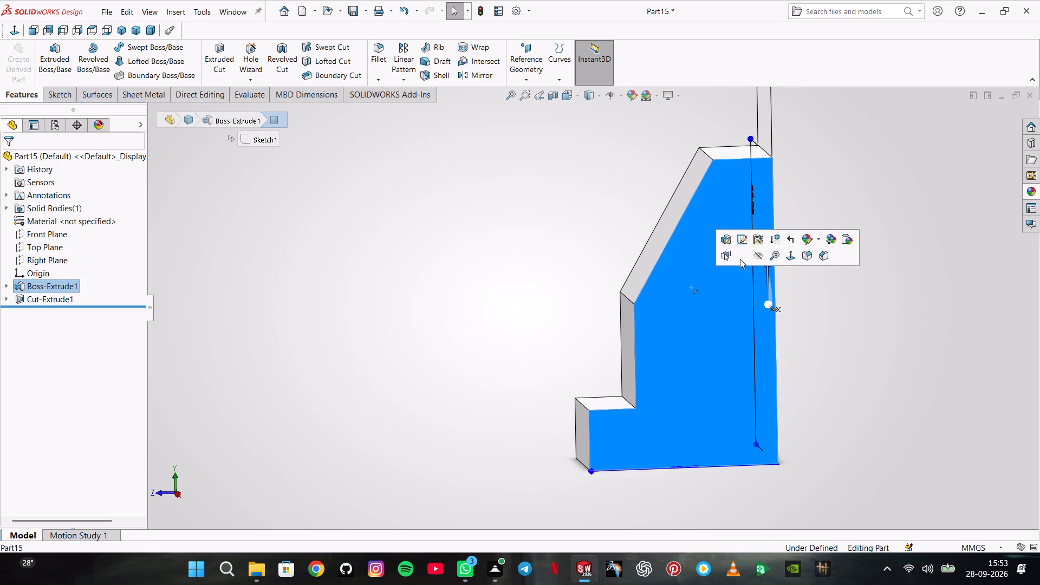
click(740, 259)
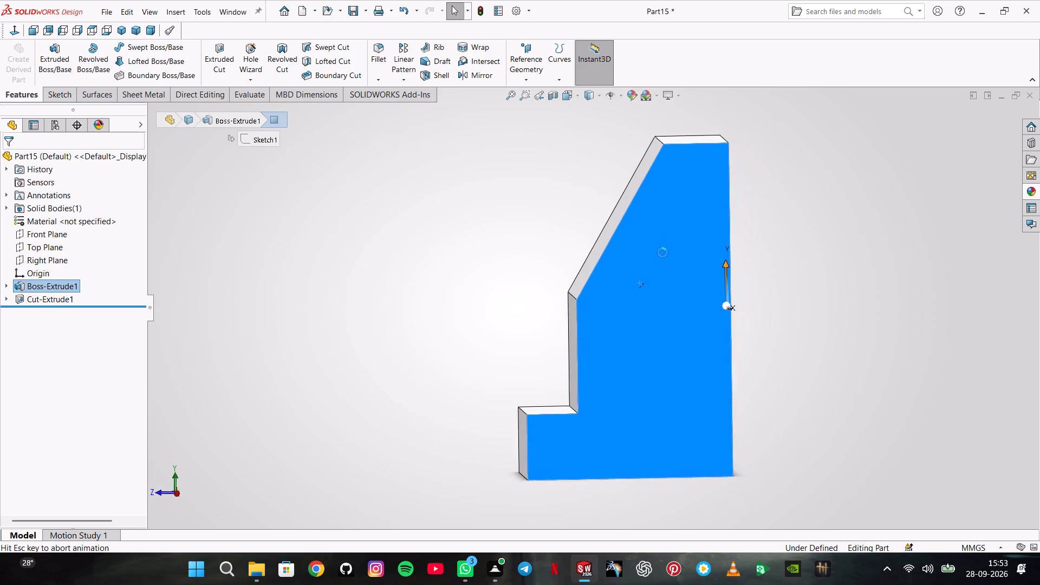
click(82, 58)
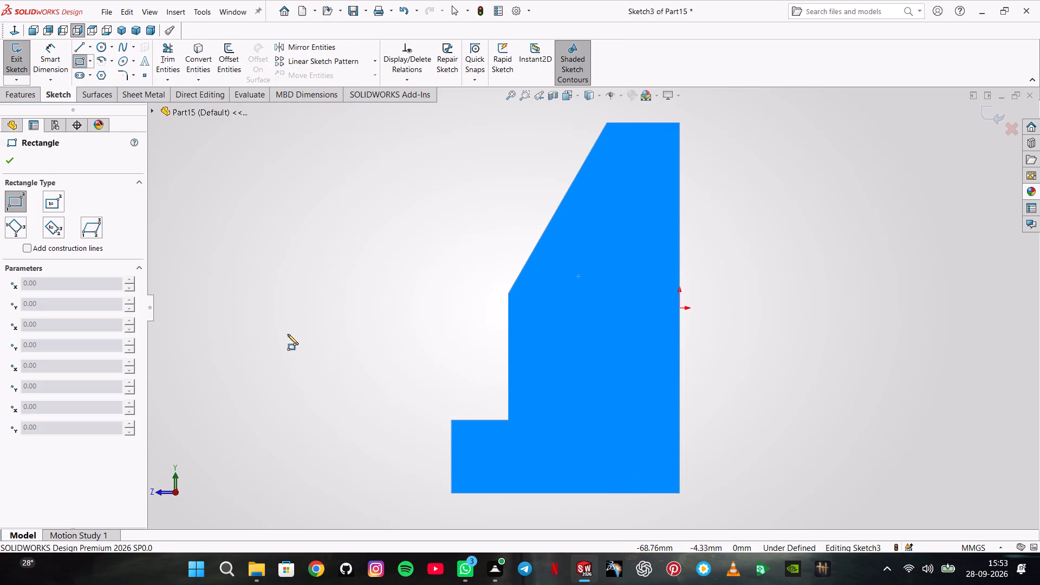
click(450, 493)
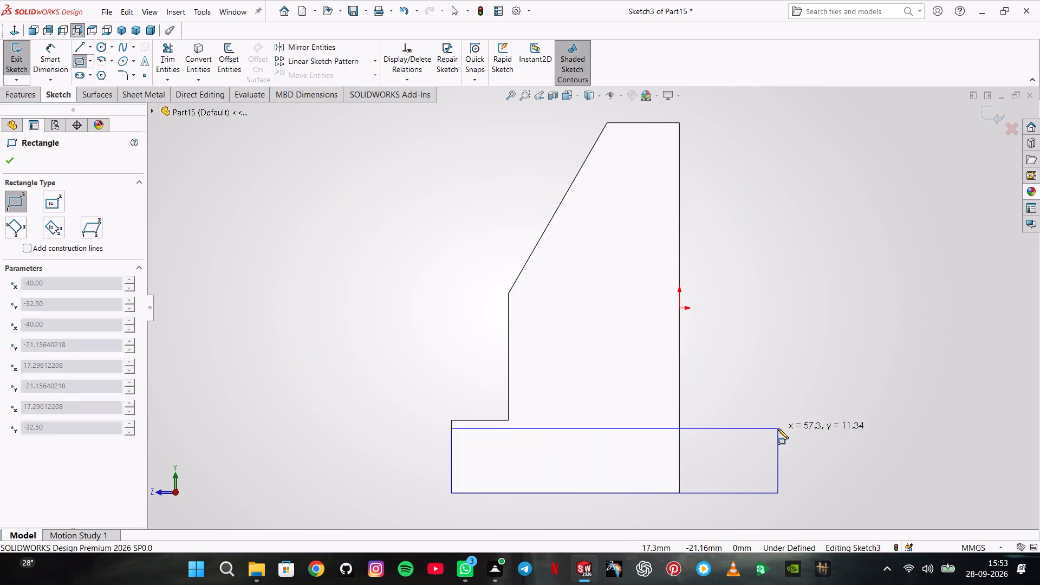
click(778, 428)
Dimension the rectangle's height, try 14 mm, undo that value change, and exit the sketch.
click(57, 66)
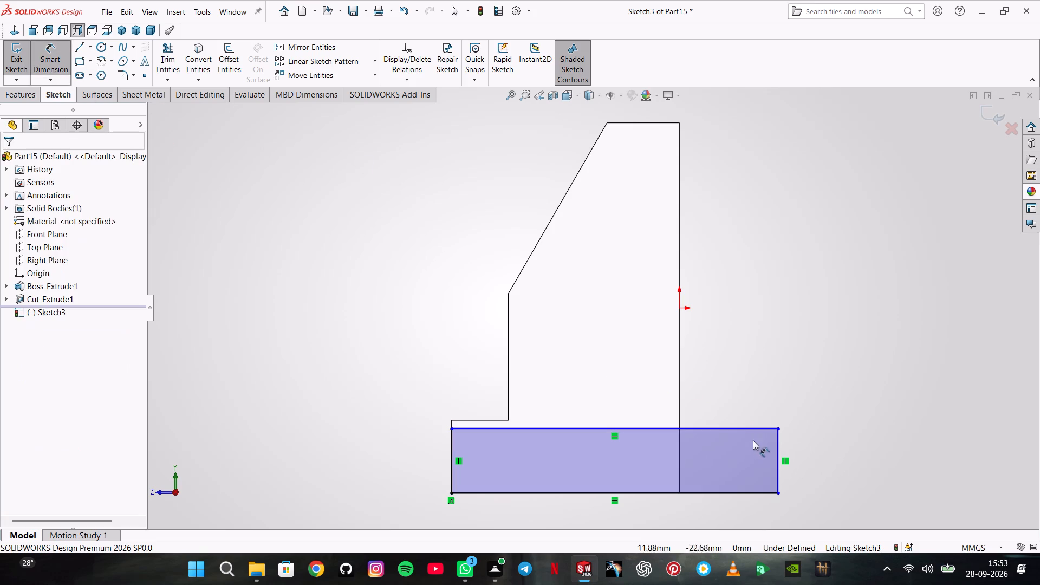
click(780, 446)
click(818, 444)
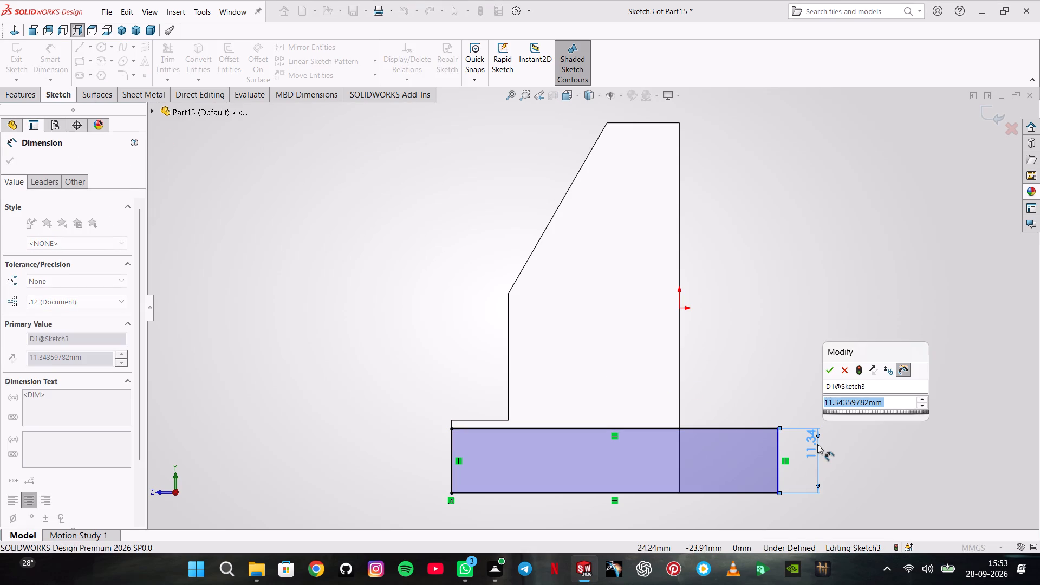
text(14)
key(Return)
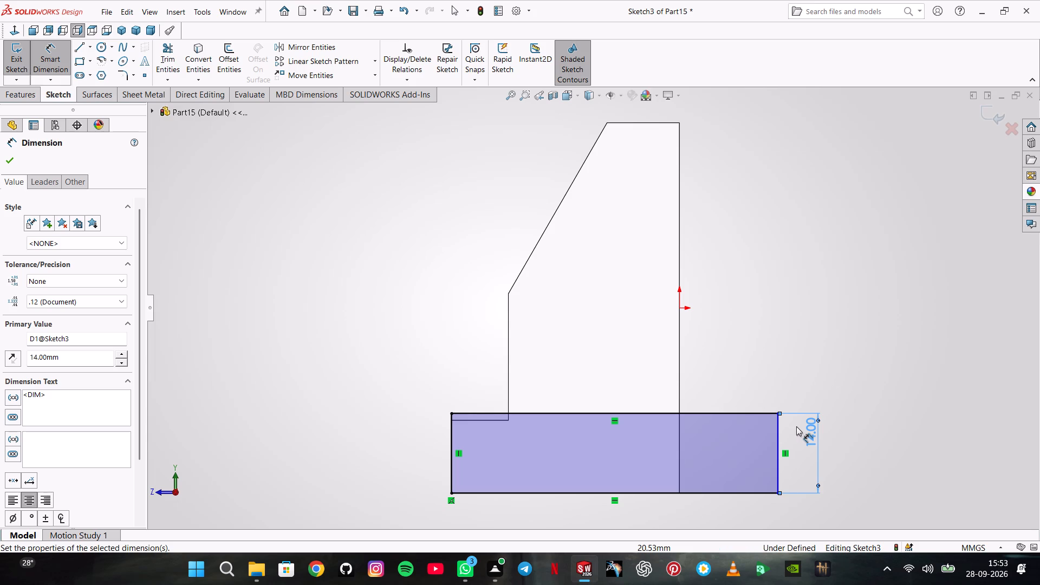
key(ctrl+z)
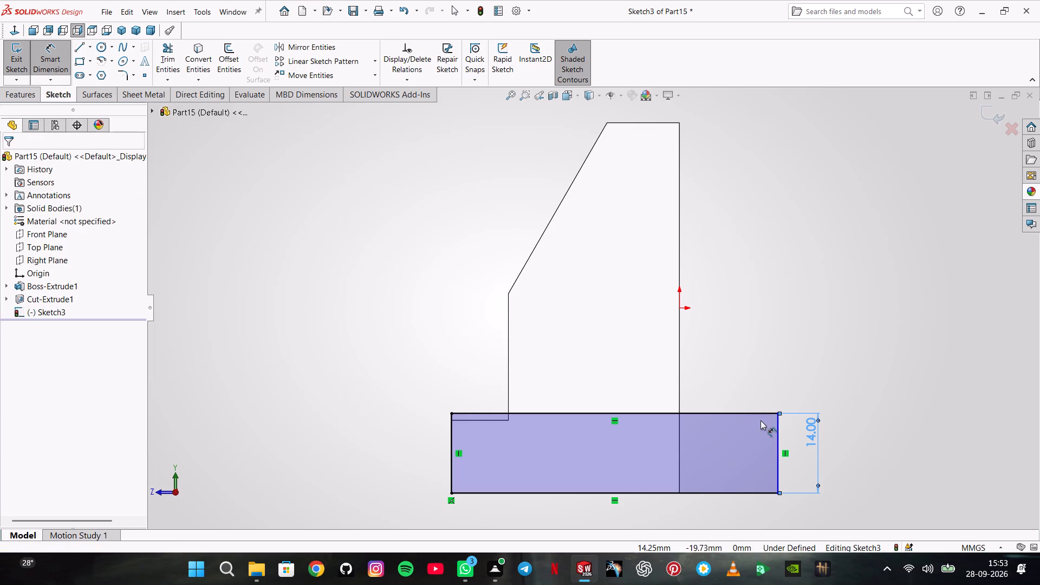
key(grave)
key(Escape)
key(Escape)
key(Escape)
click(27, 63)
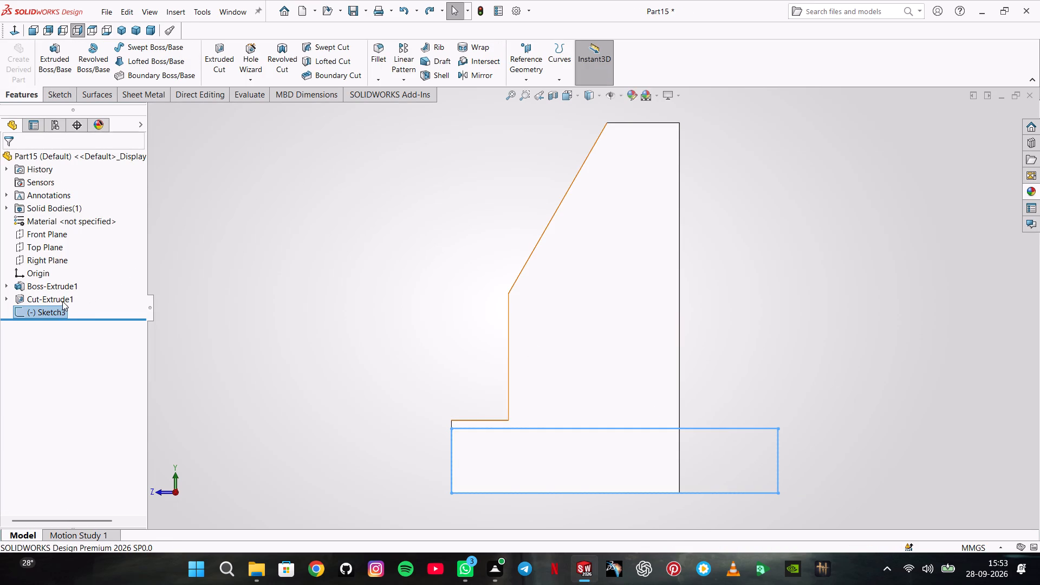
Edit the stepped cut's sketch to dimension the lower step 14 mm above the block's bottom edge.
click(5, 298)
click(50, 307)
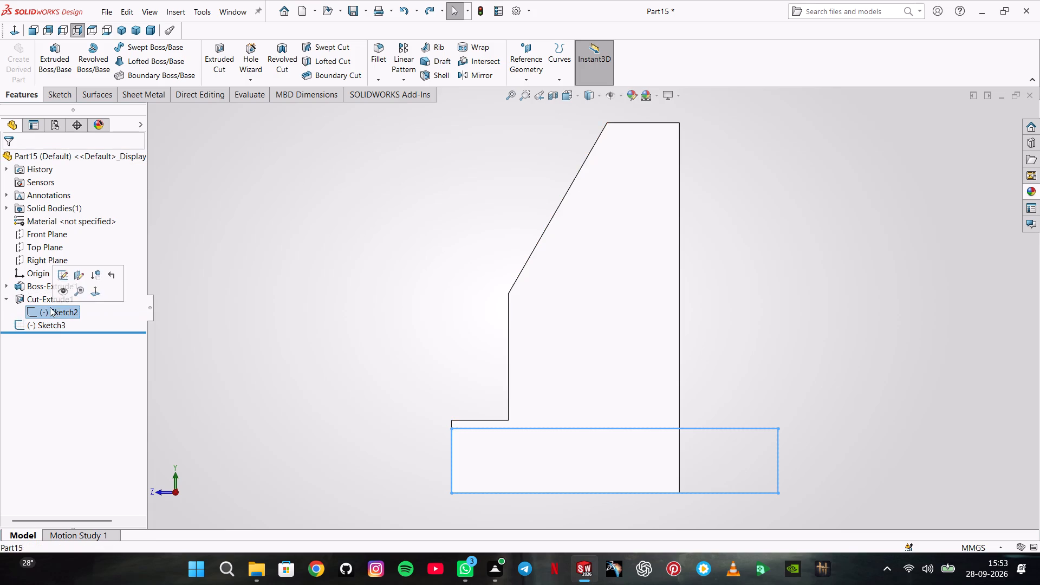
click(64, 277)
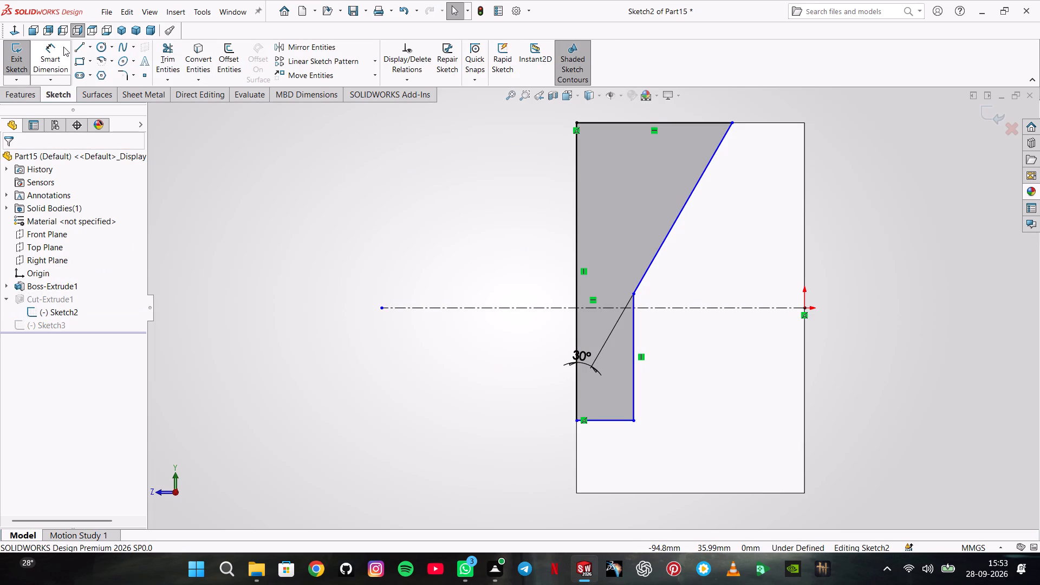
click(57, 50)
click(608, 423)
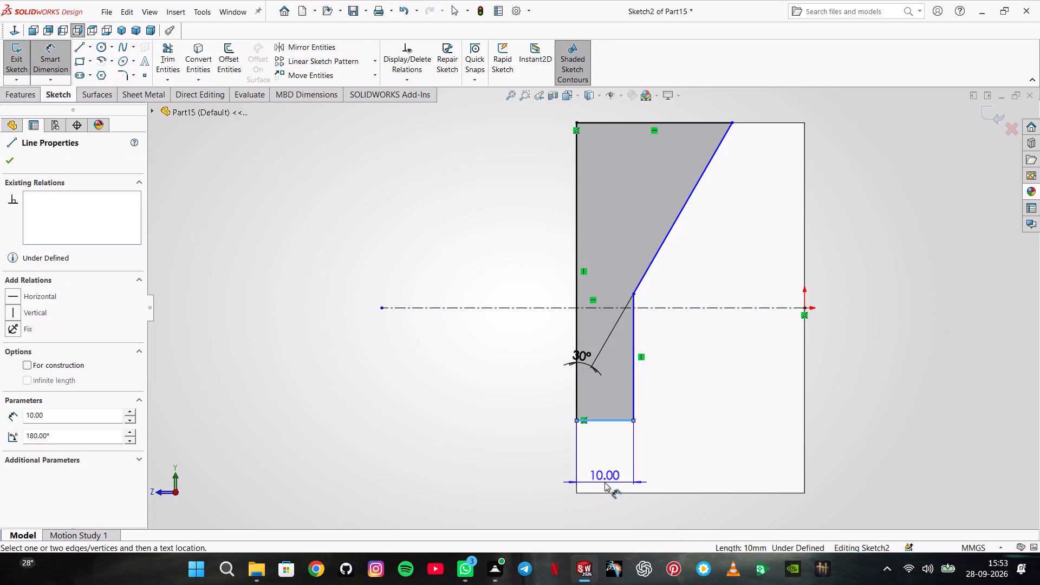
click(605, 492)
click(533, 466)
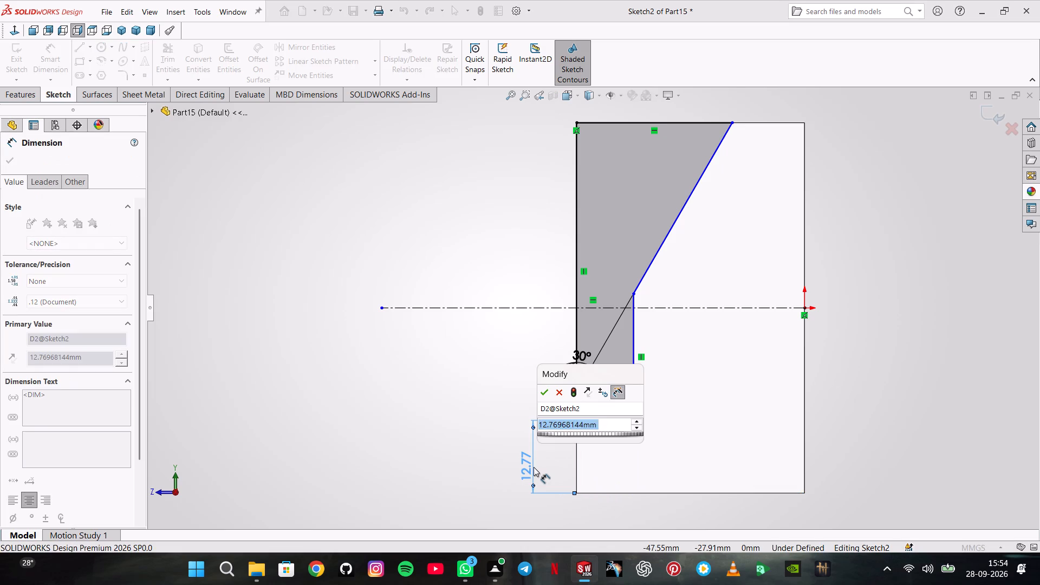
text(14)
key(Return)
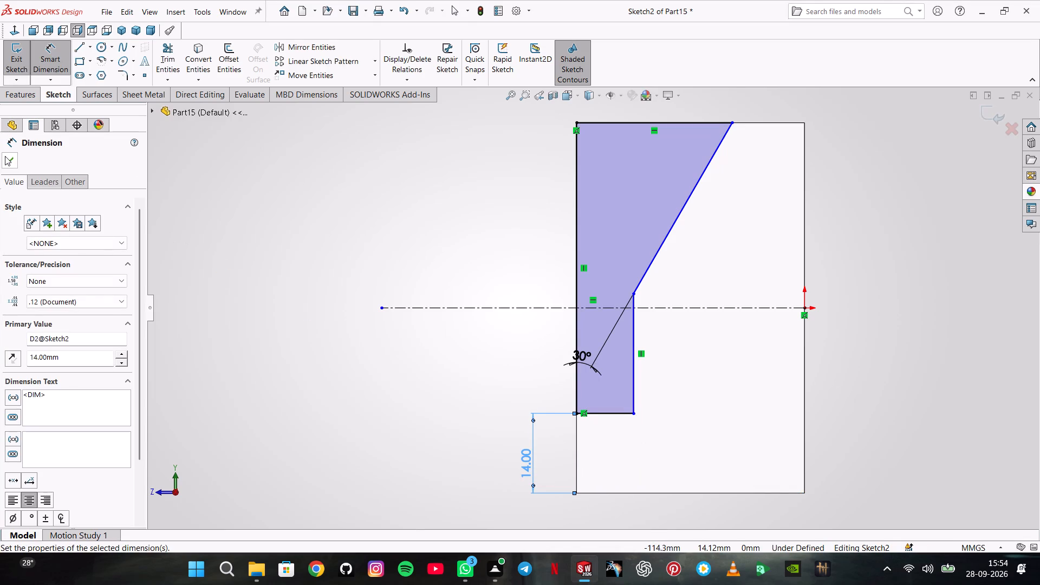
click(5, 156)
click(21, 52)
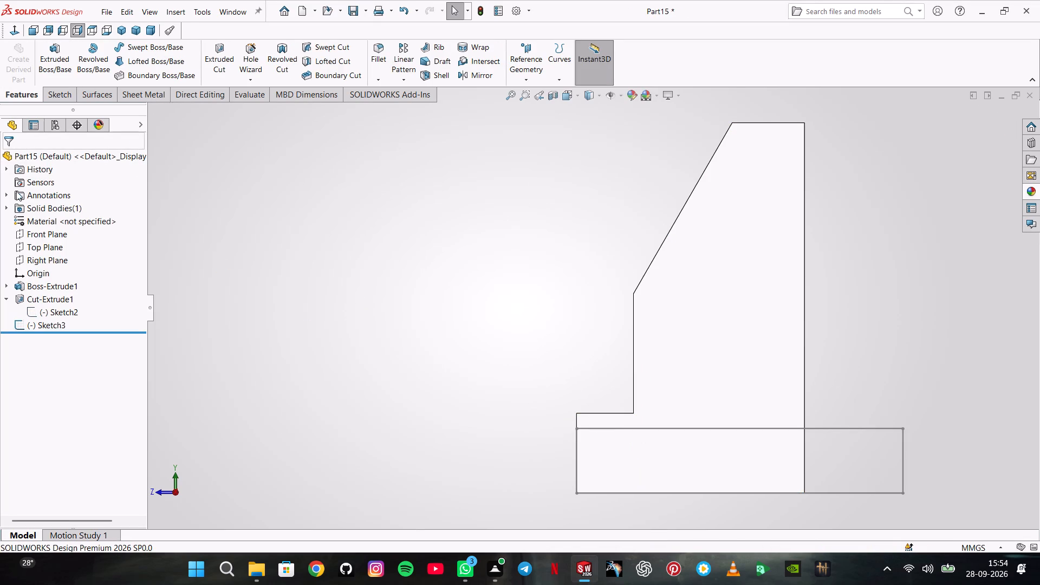
Reopen the base rectangle's sketch and set the rectangle's height to 14 mm.
right_click(30, 321)
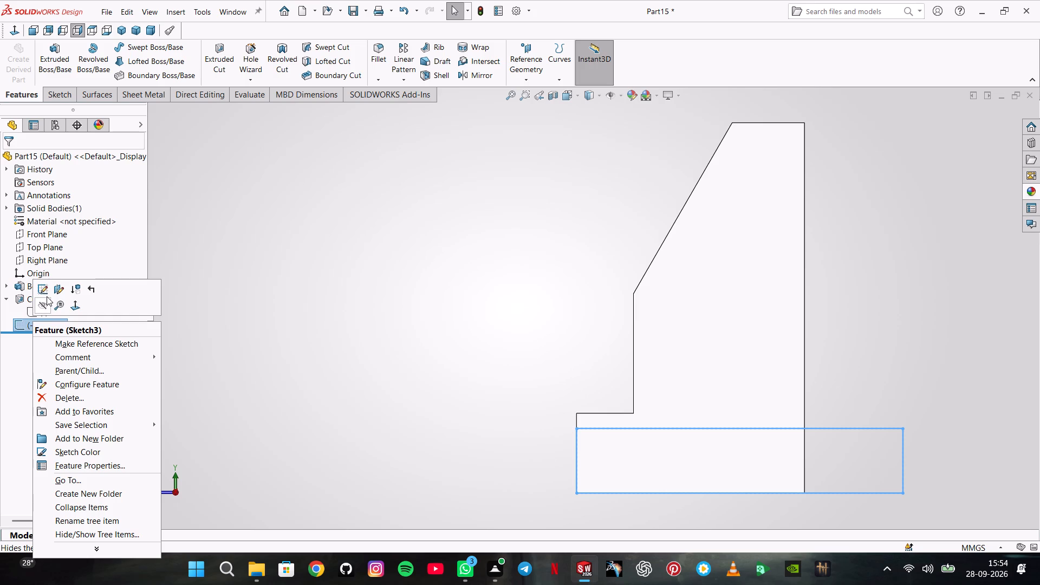
click(44, 294)
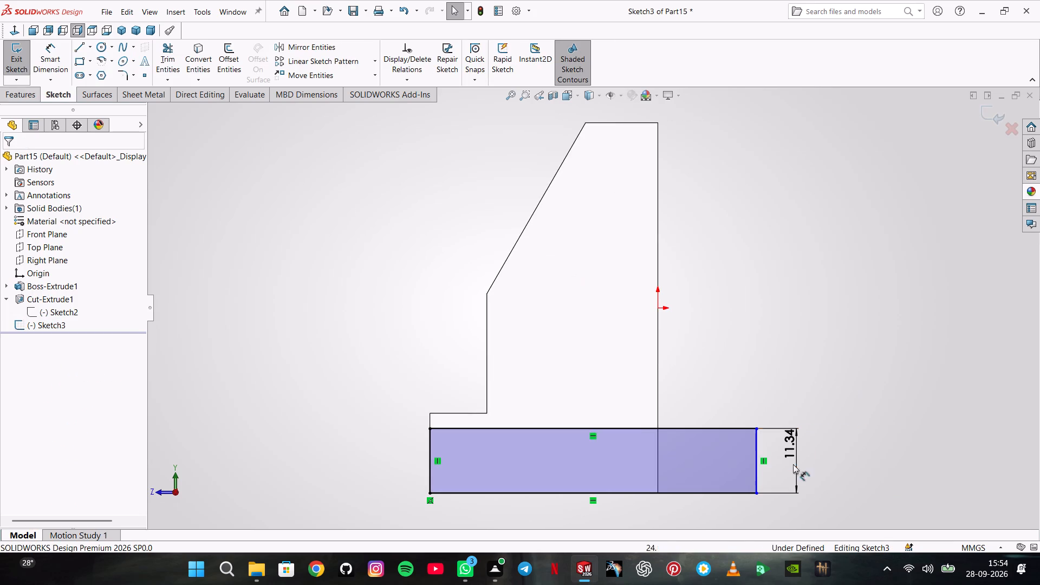
double_click(782, 452)
text(141)
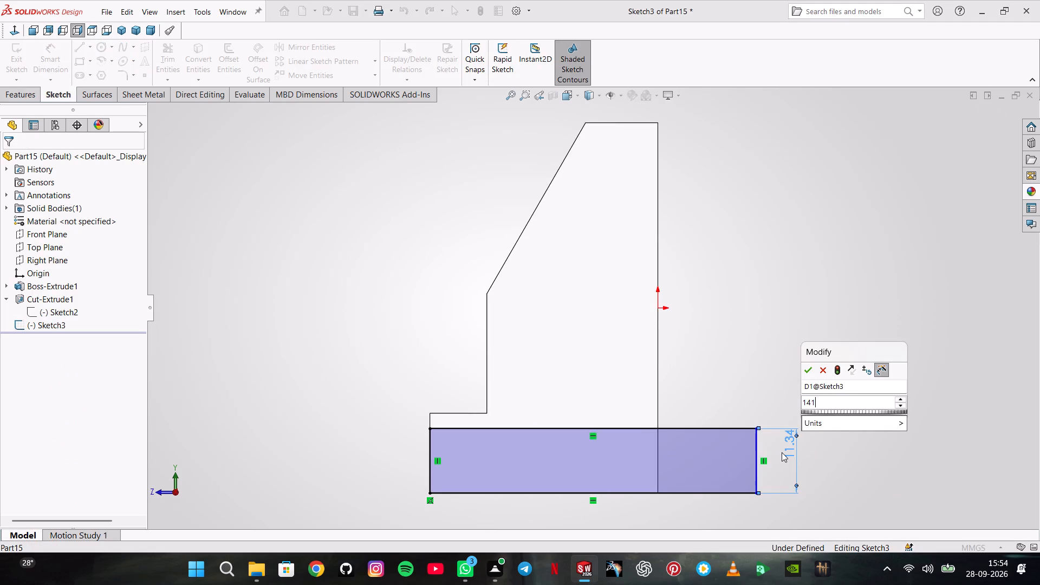
key(BackSpace)
key(Return)
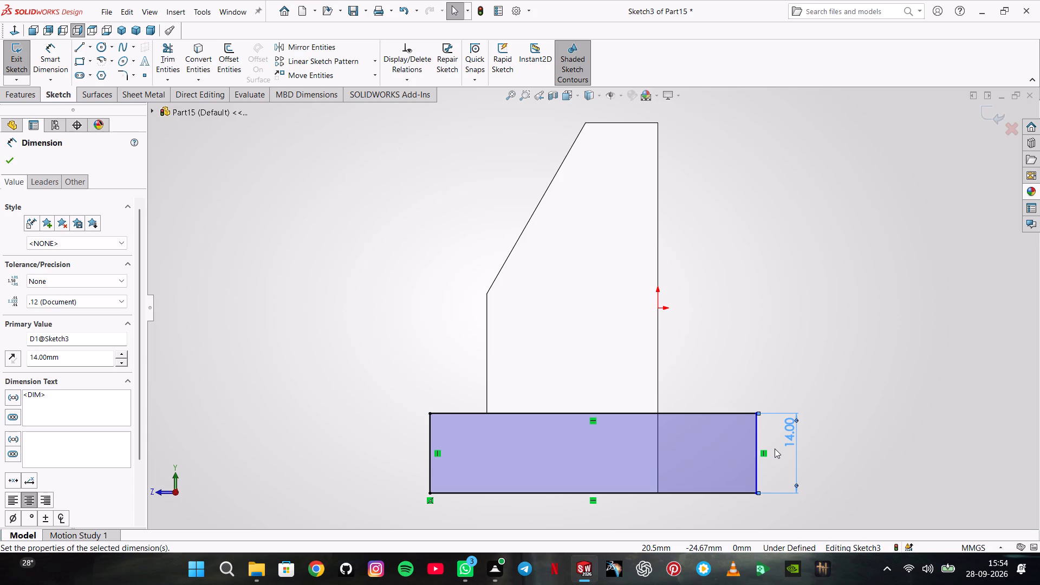
Dimension the rectangle's overhang from the block's back edge to its rear end as 15 mm.
click(62, 58)
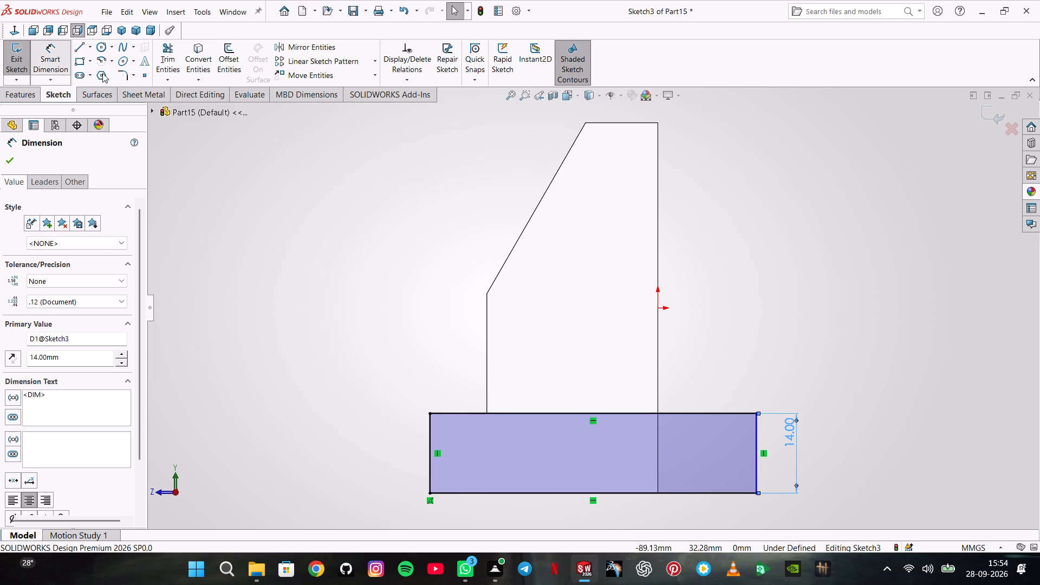
click(659, 441)
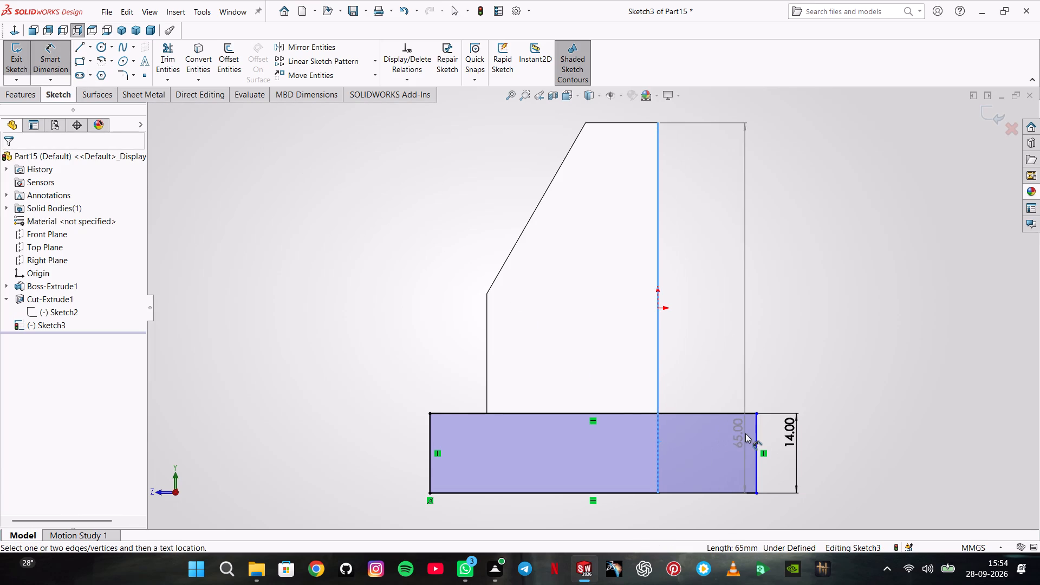
click(759, 433)
click(729, 391)
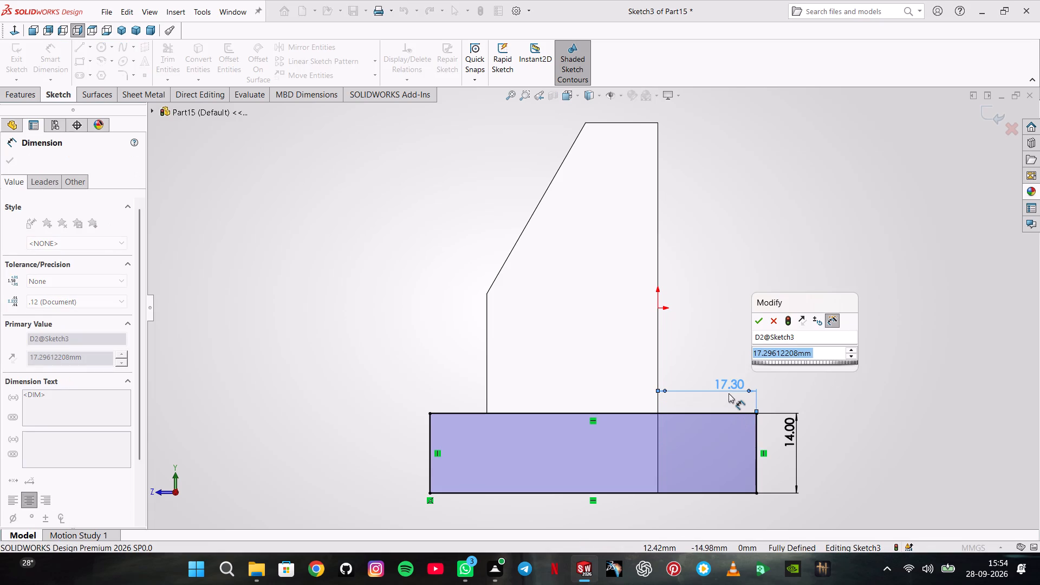
text(15)
key(Return)
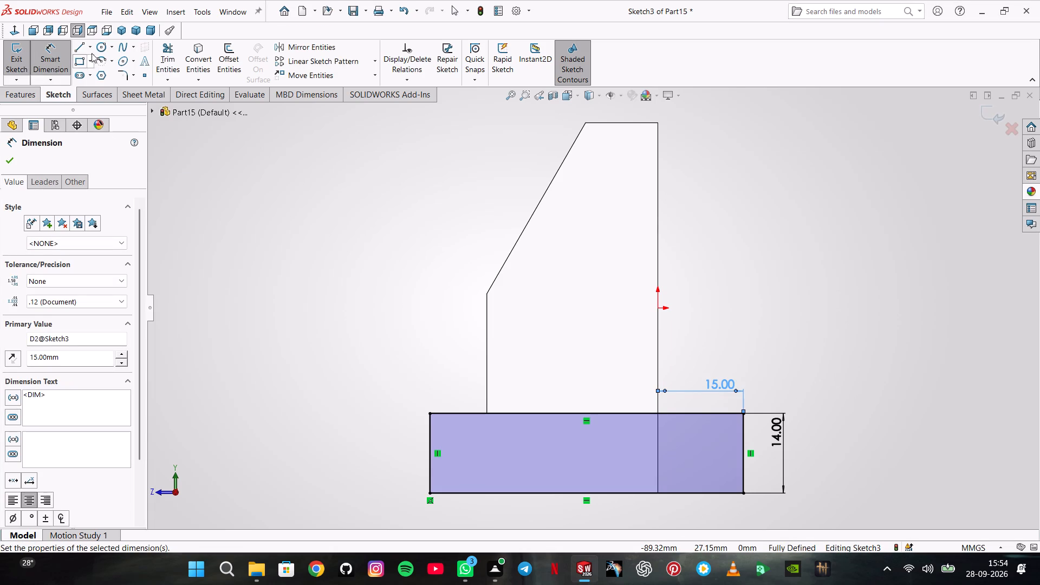
Draw a circle of 7 mm radius centred on the midpoint of the rectangle's rear edge, reaching its bottom corner.
click(97, 45)
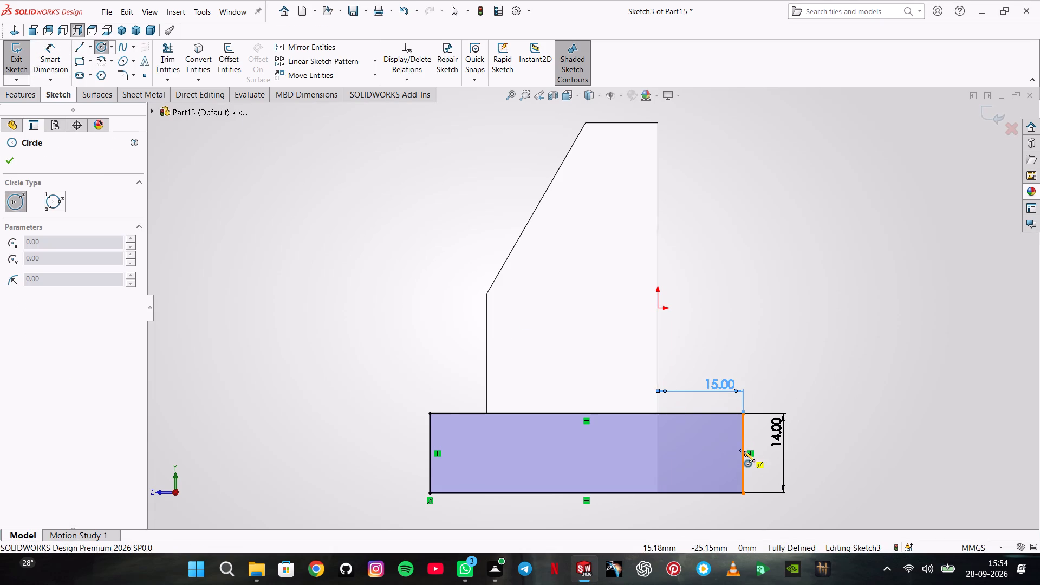
click(745, 454)
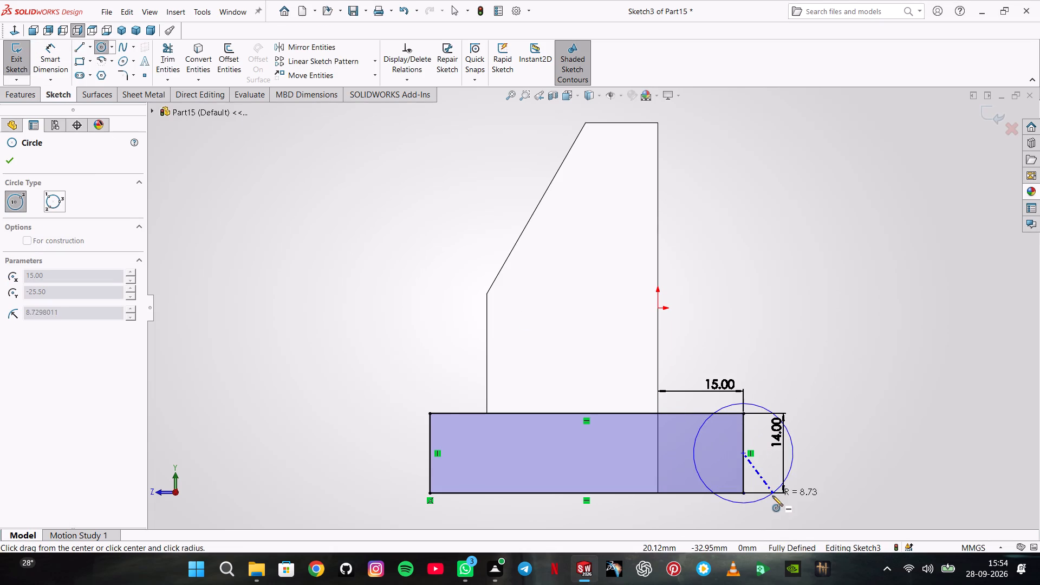
click(743, 492)
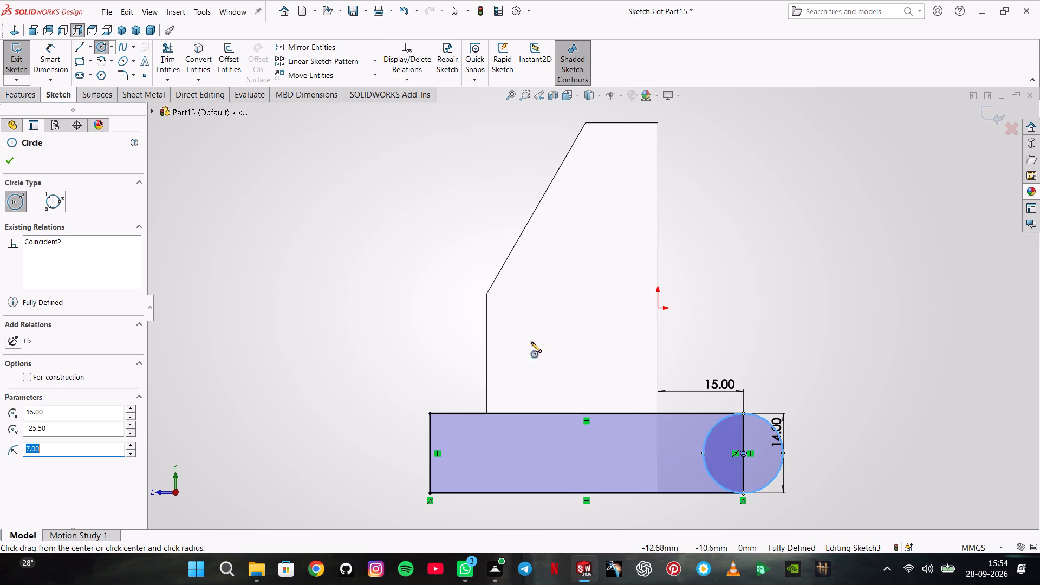
Trim away the rectangle's rear edge and the circle's inner half, leaving a single profile with a rounded rear end.
click(162, 48)
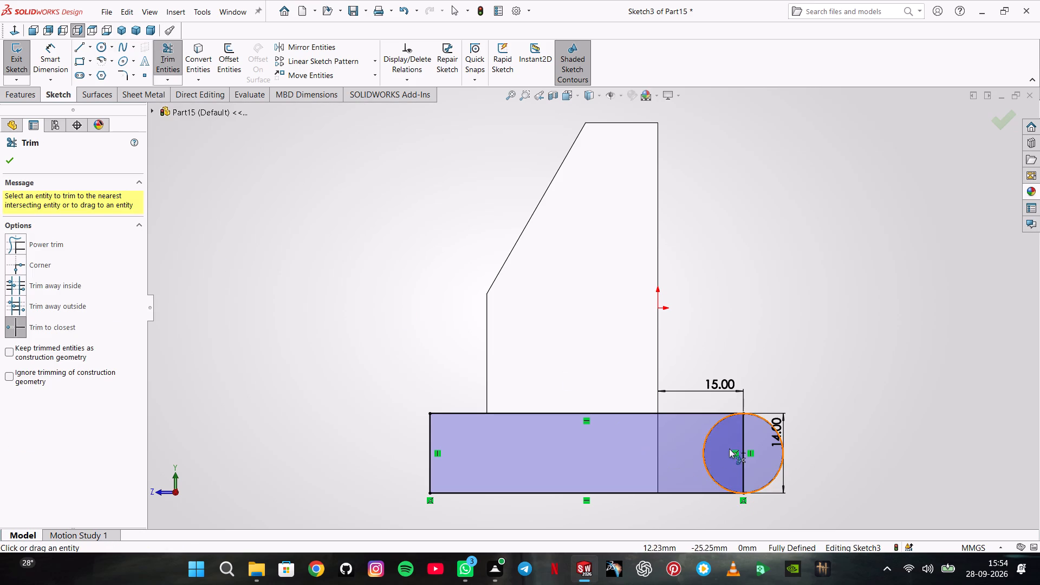
click(742, 438)
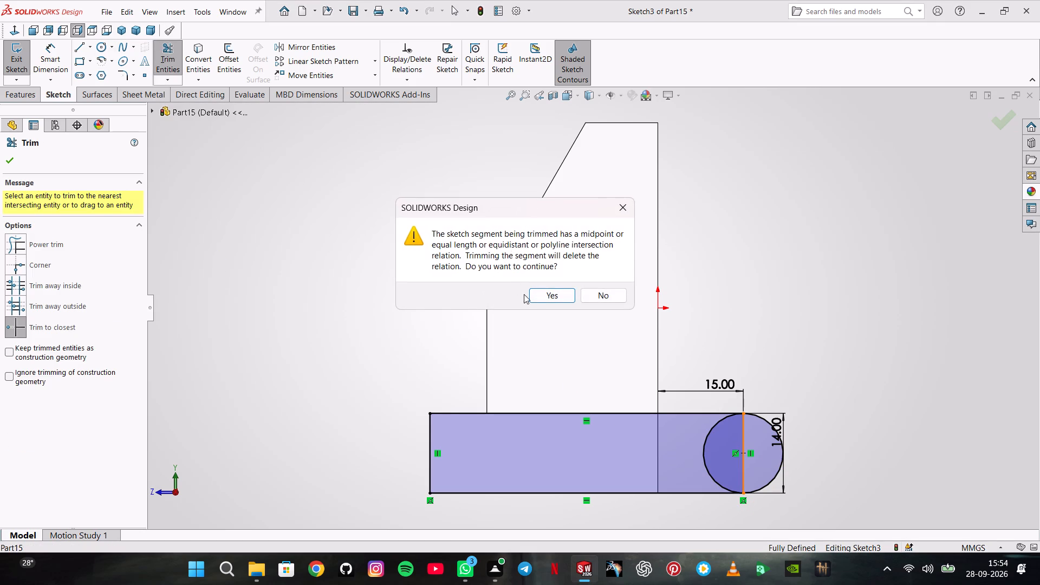
click(532, 294)
click(706, 464)
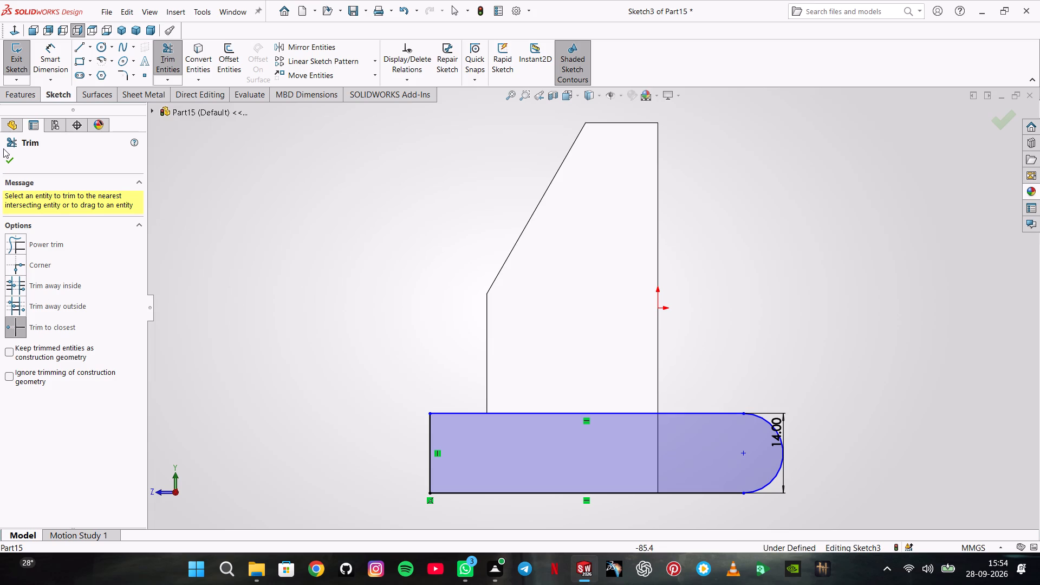
click(76, 48)
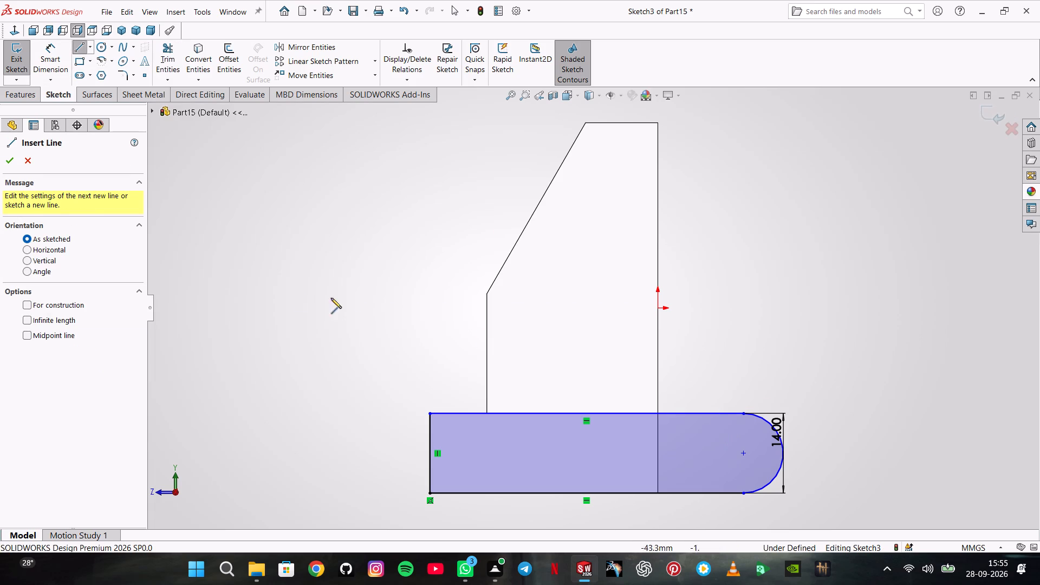
click(14, 166)
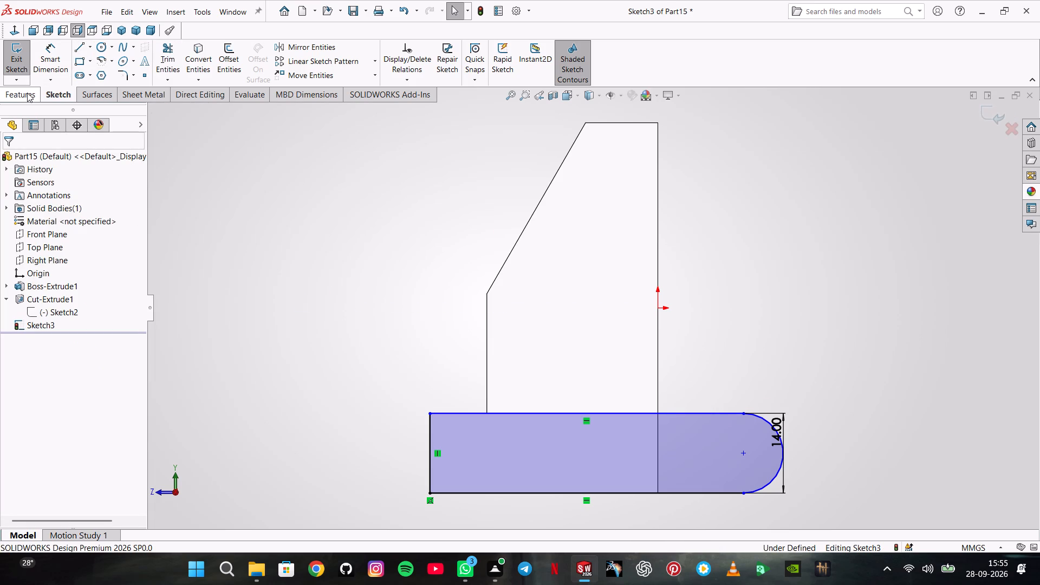
Extrude the round-ended base profile outward from the block's side face by 5 mm, merging the result.
click(27, 93)
click(62, 70)
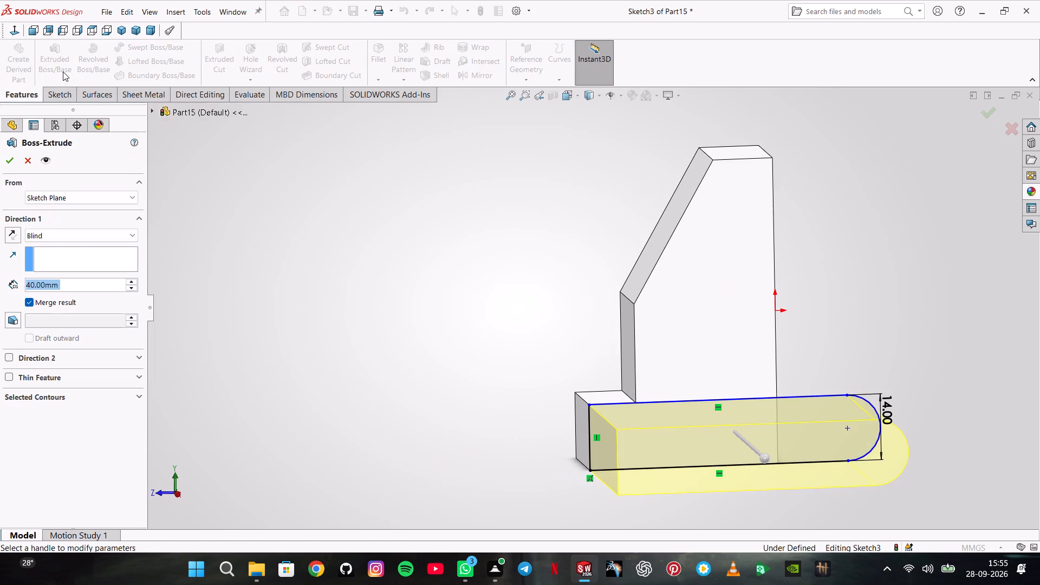
key(5)
key(Return)
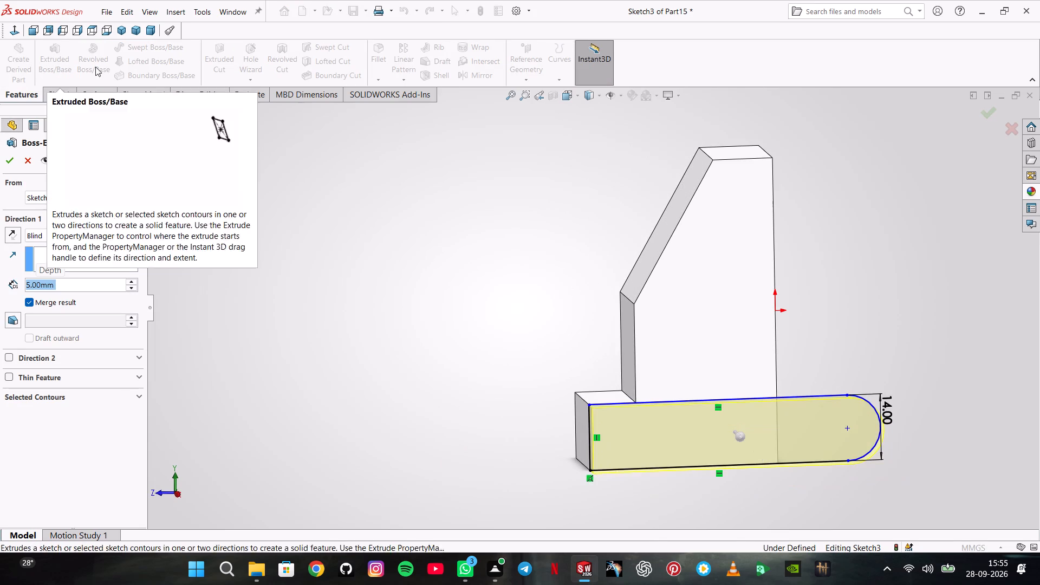
key(Return)
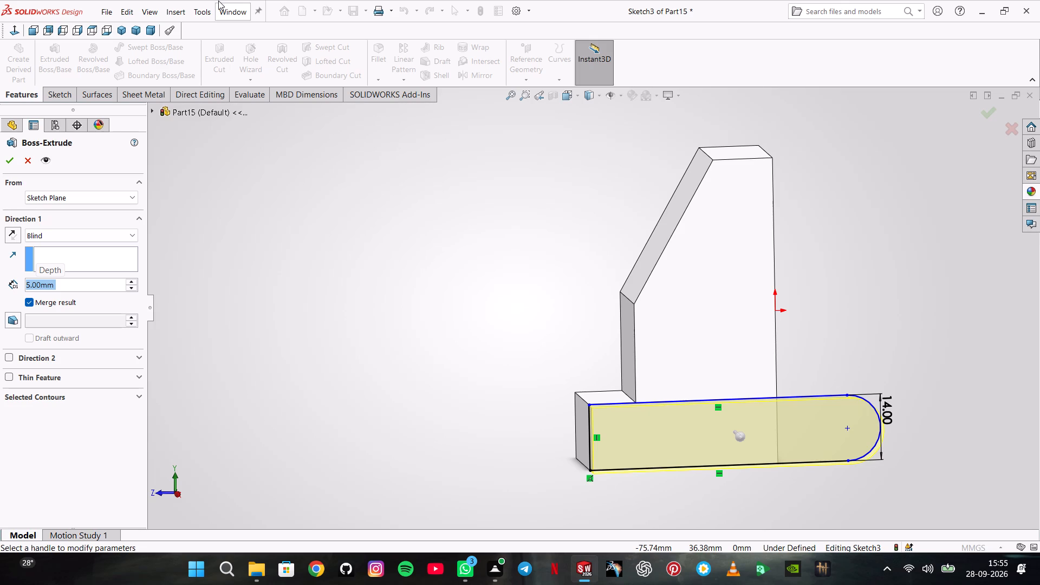
key(Return)
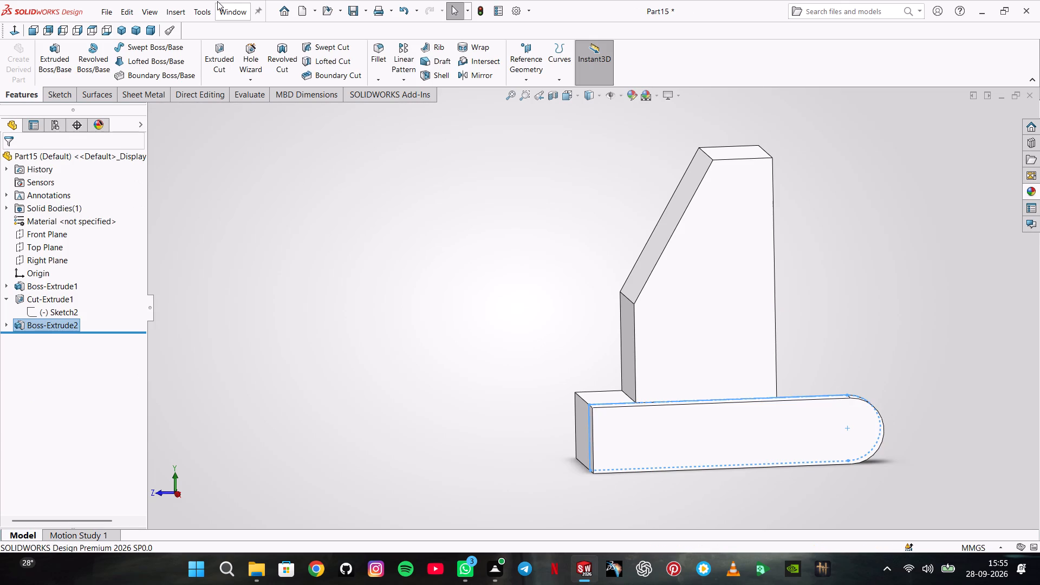
click(530, 269)
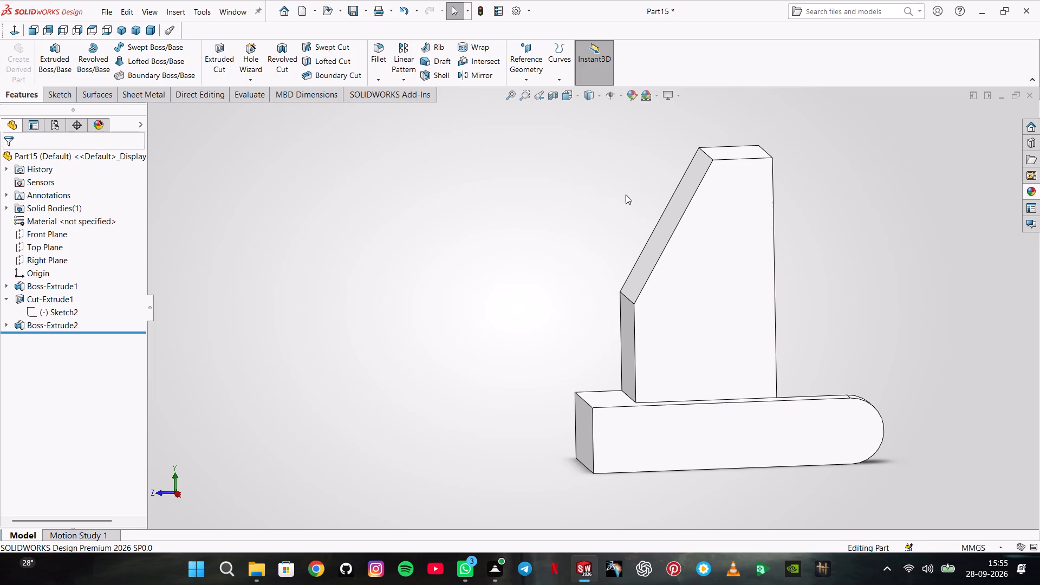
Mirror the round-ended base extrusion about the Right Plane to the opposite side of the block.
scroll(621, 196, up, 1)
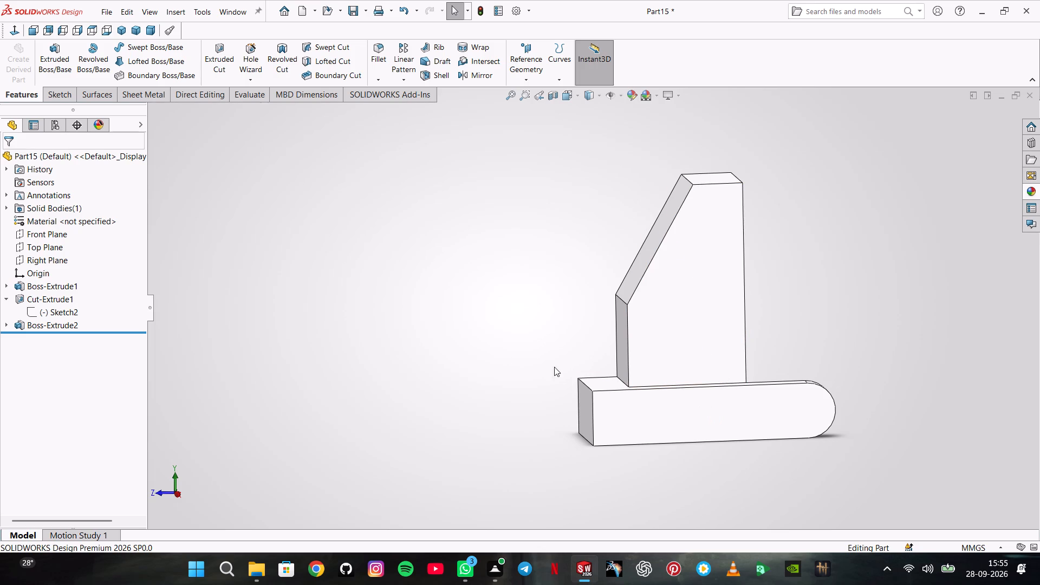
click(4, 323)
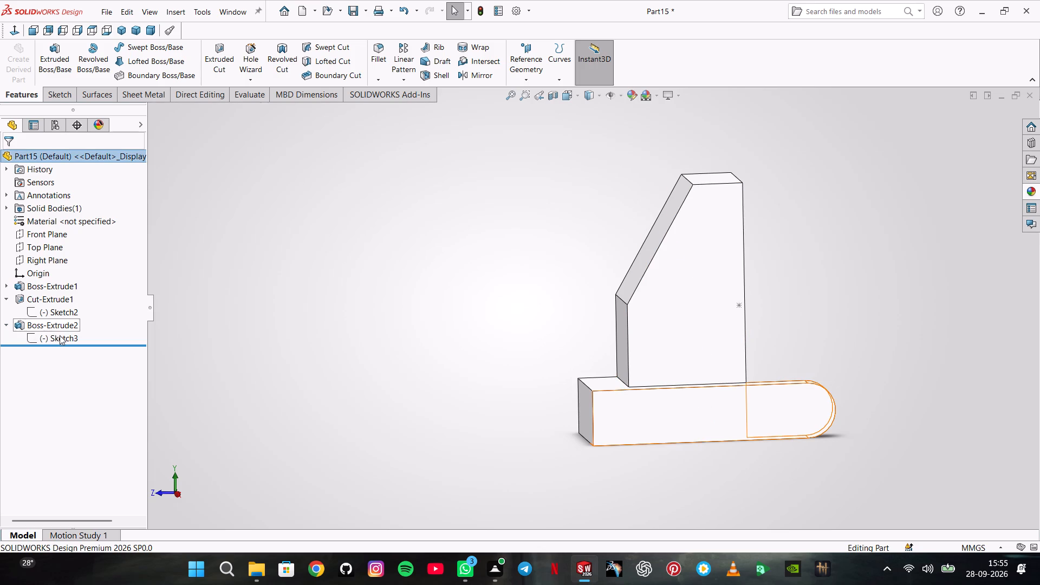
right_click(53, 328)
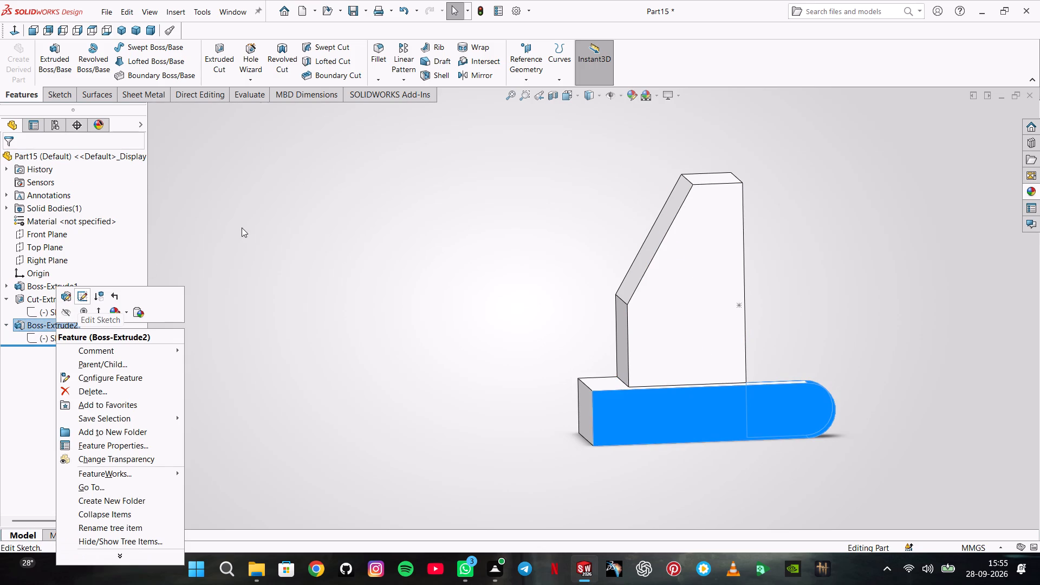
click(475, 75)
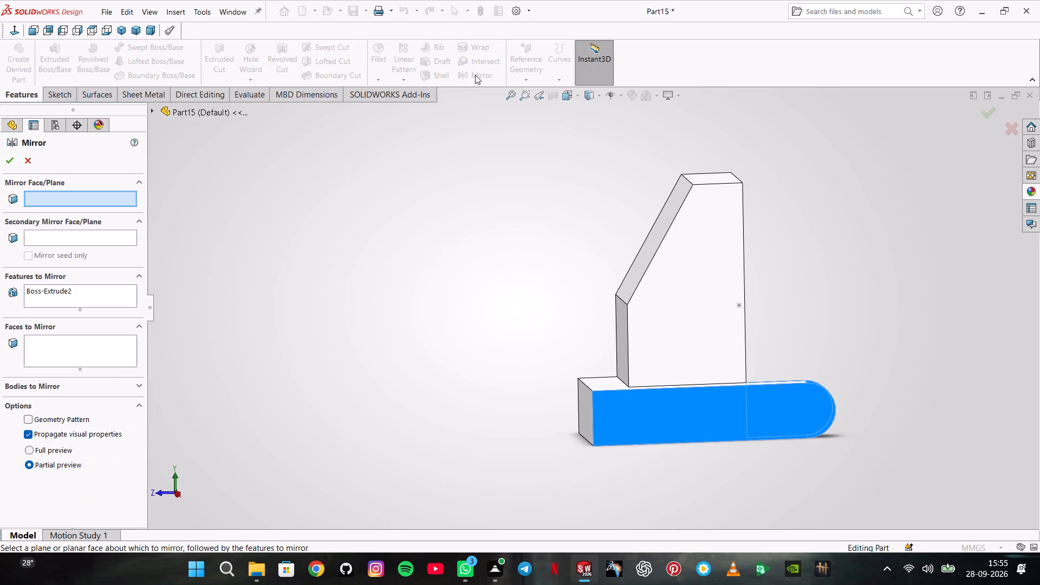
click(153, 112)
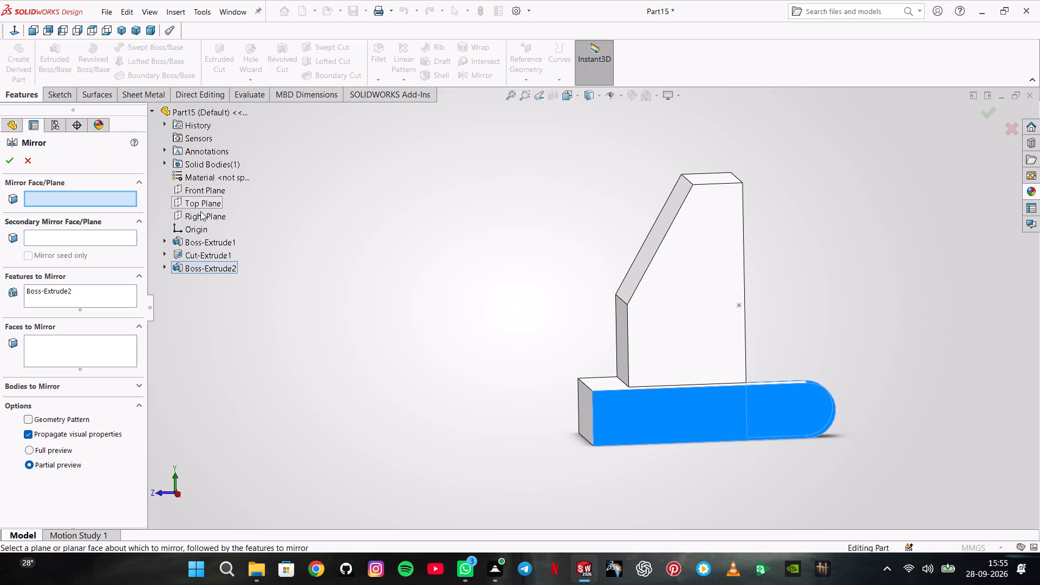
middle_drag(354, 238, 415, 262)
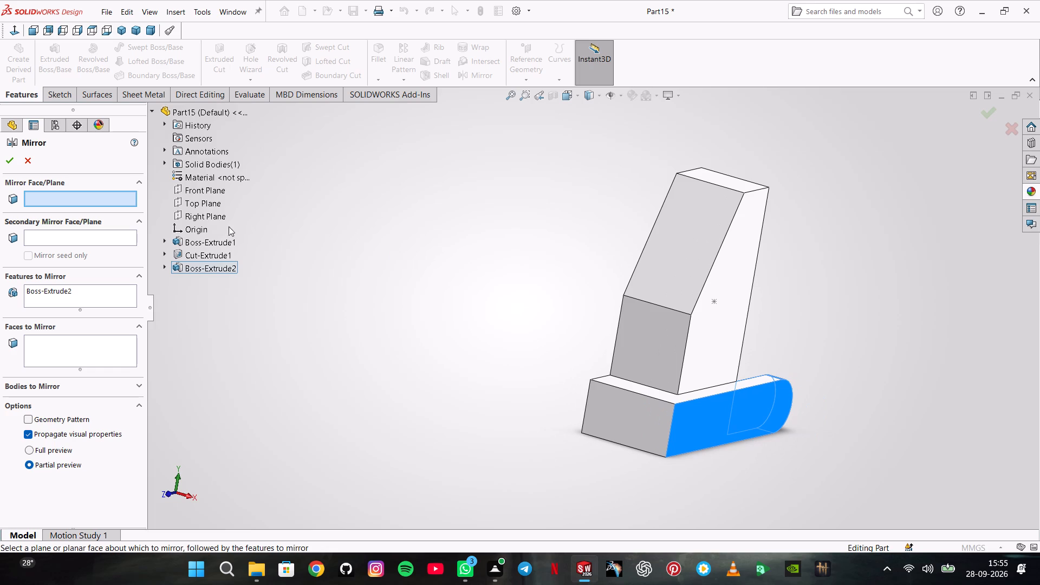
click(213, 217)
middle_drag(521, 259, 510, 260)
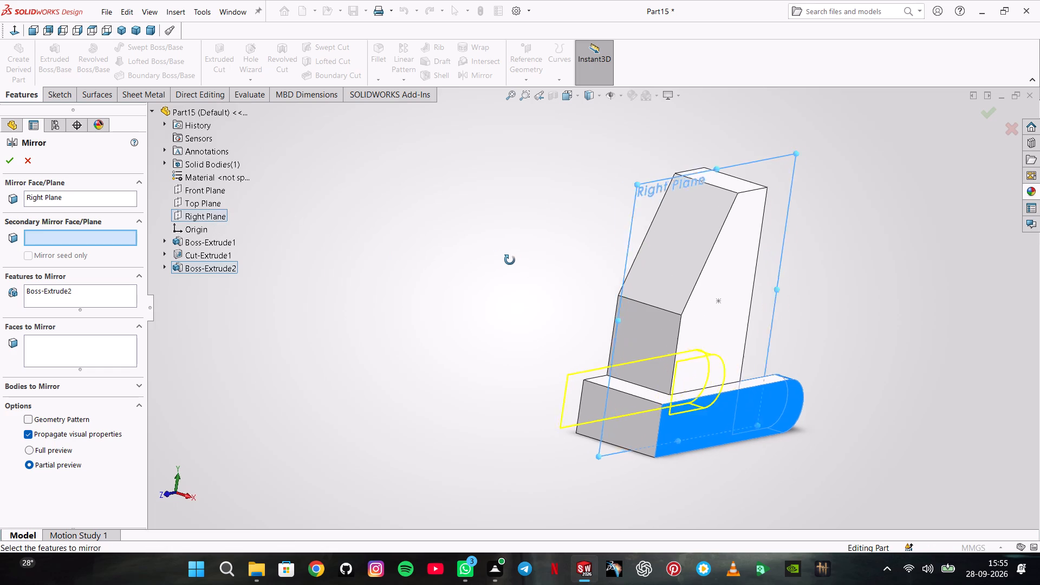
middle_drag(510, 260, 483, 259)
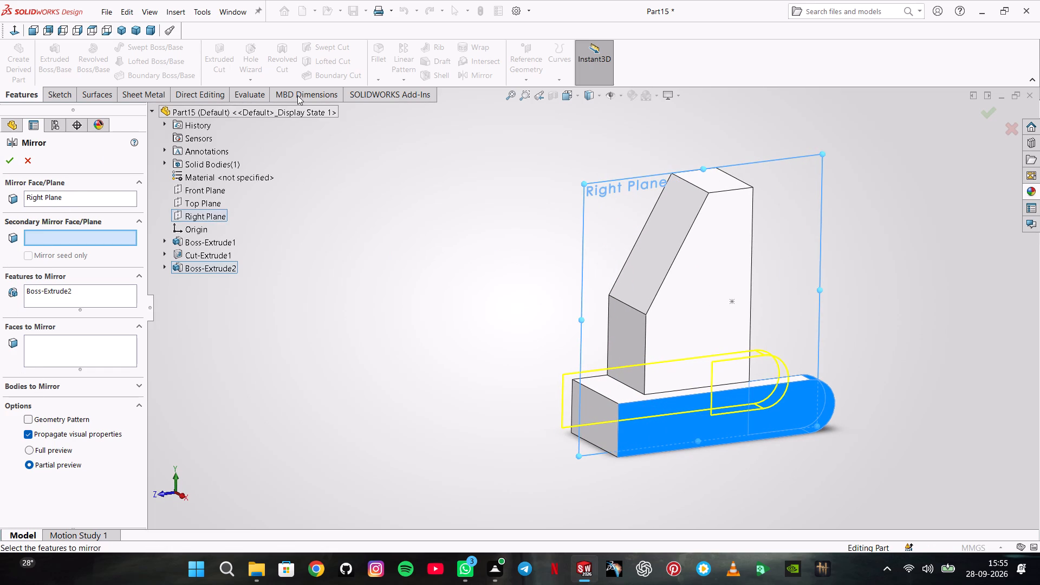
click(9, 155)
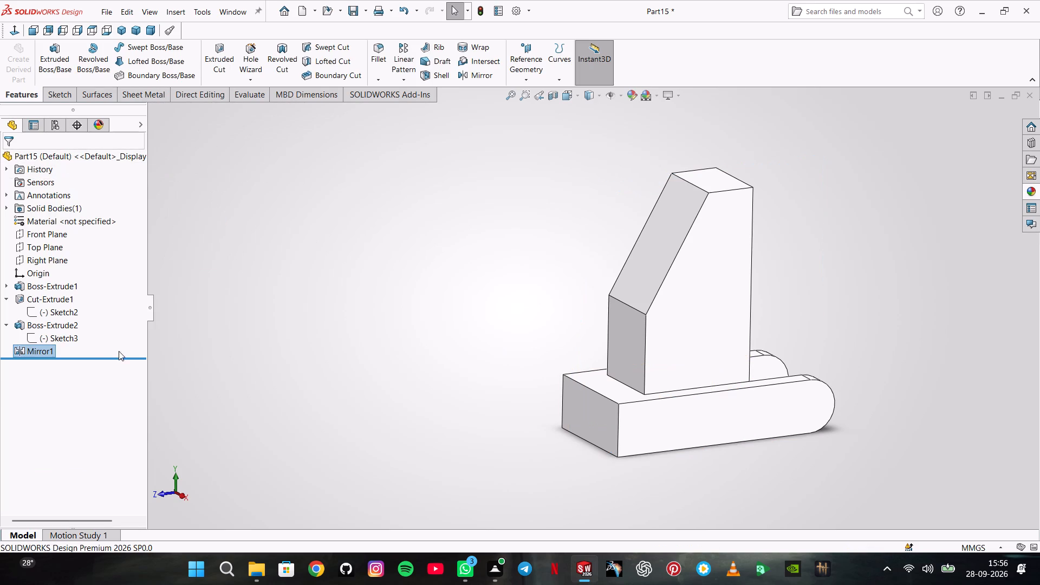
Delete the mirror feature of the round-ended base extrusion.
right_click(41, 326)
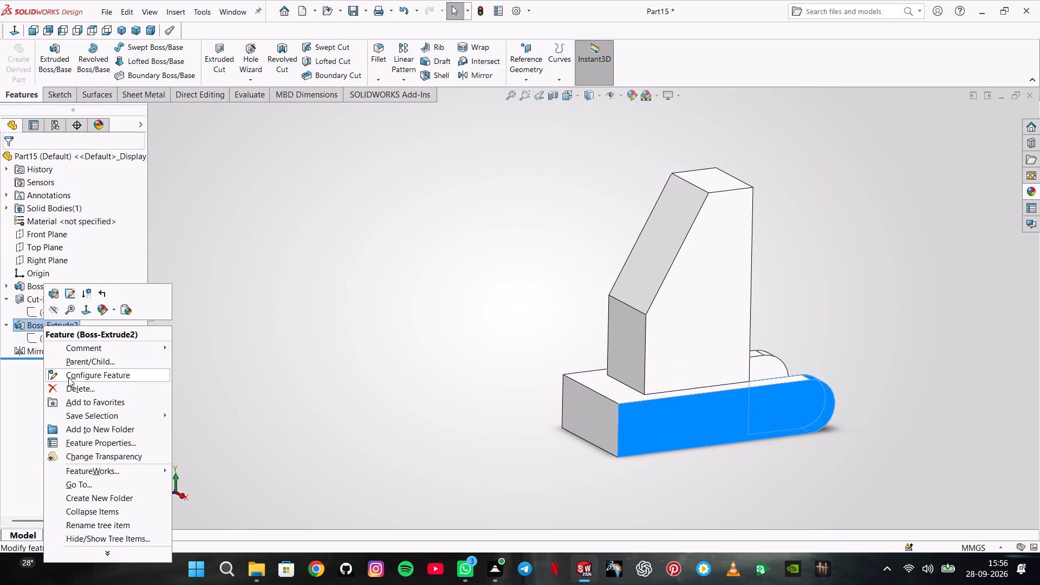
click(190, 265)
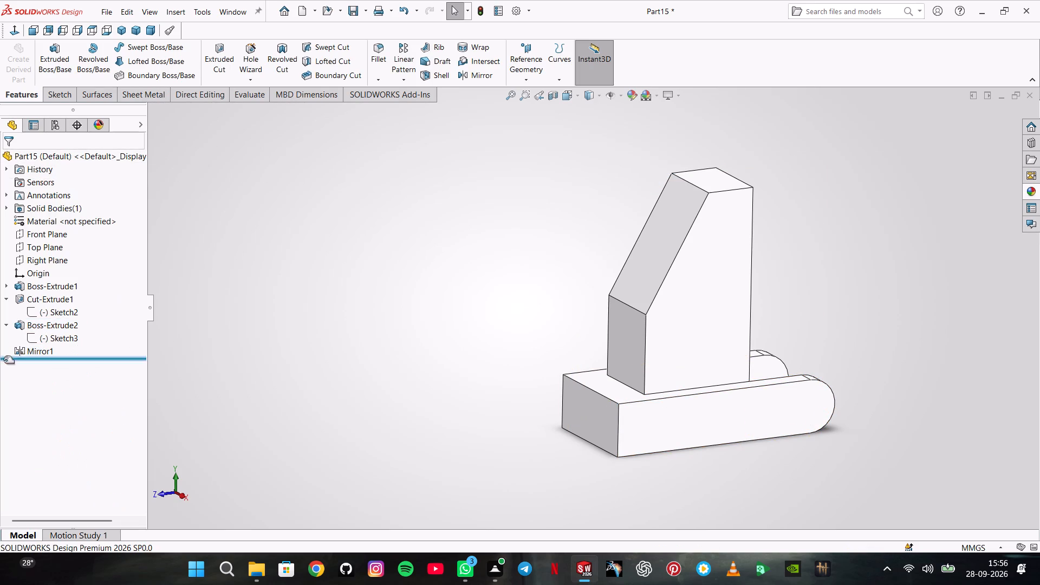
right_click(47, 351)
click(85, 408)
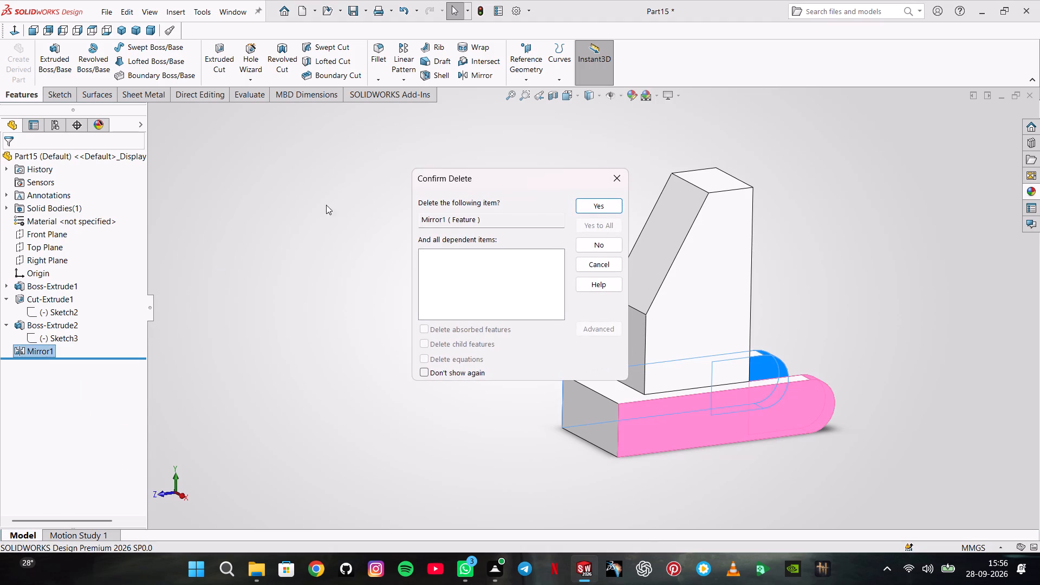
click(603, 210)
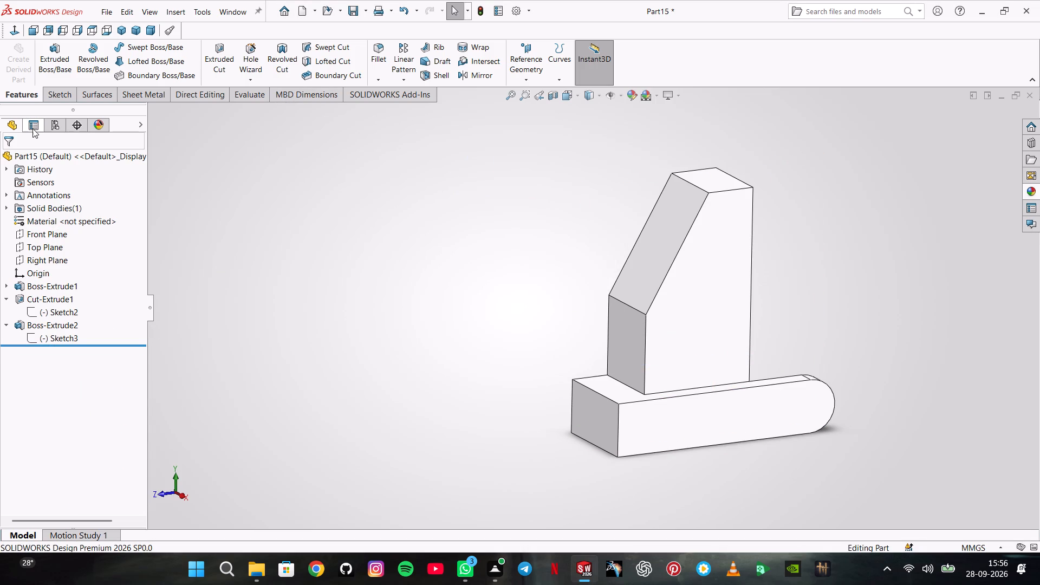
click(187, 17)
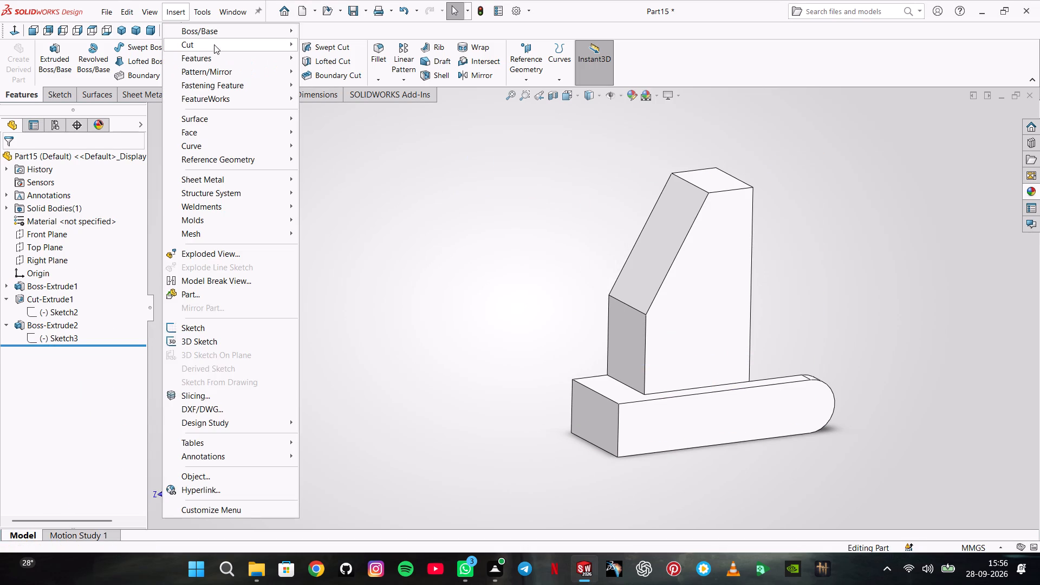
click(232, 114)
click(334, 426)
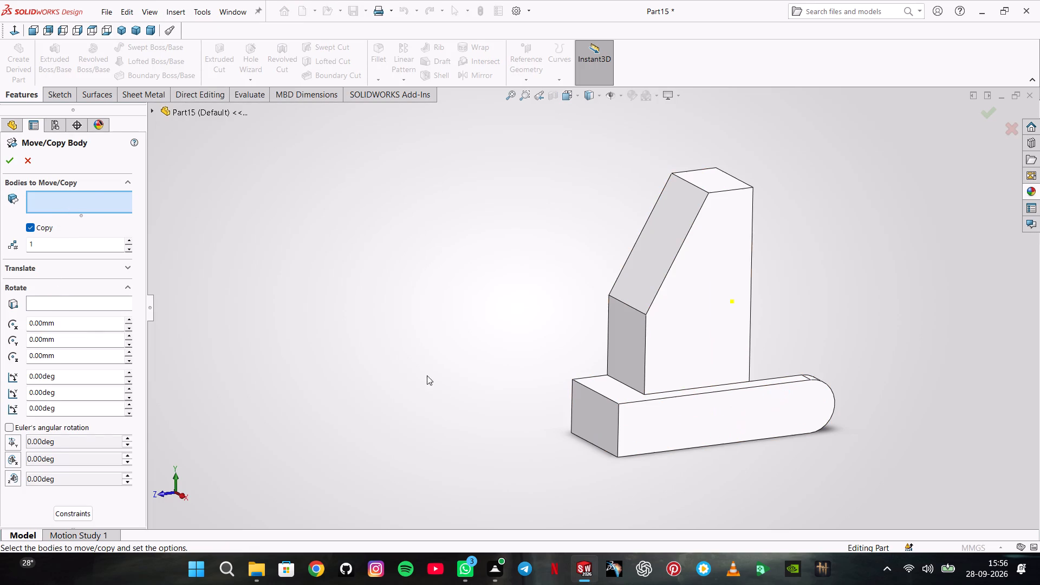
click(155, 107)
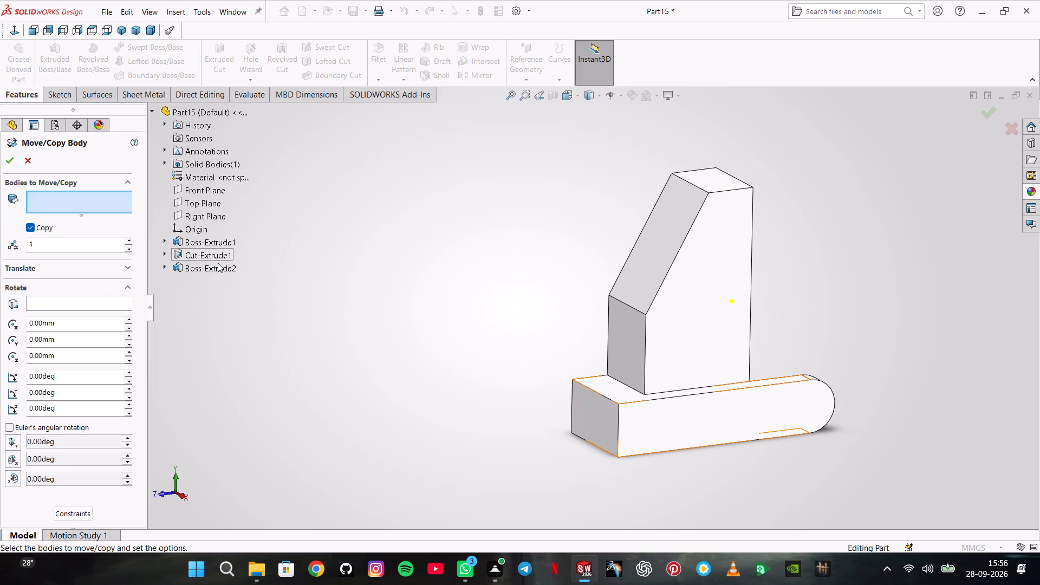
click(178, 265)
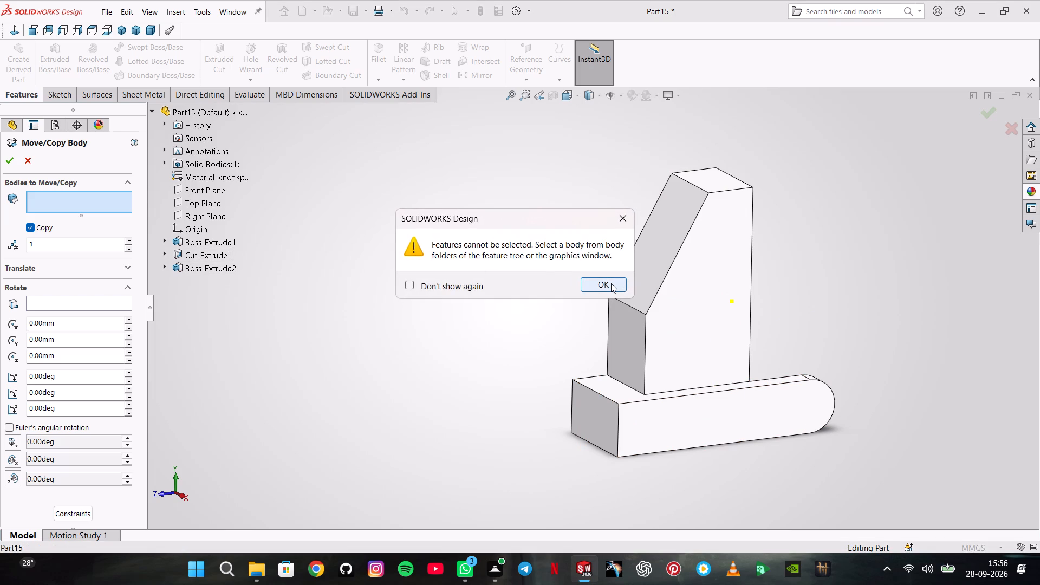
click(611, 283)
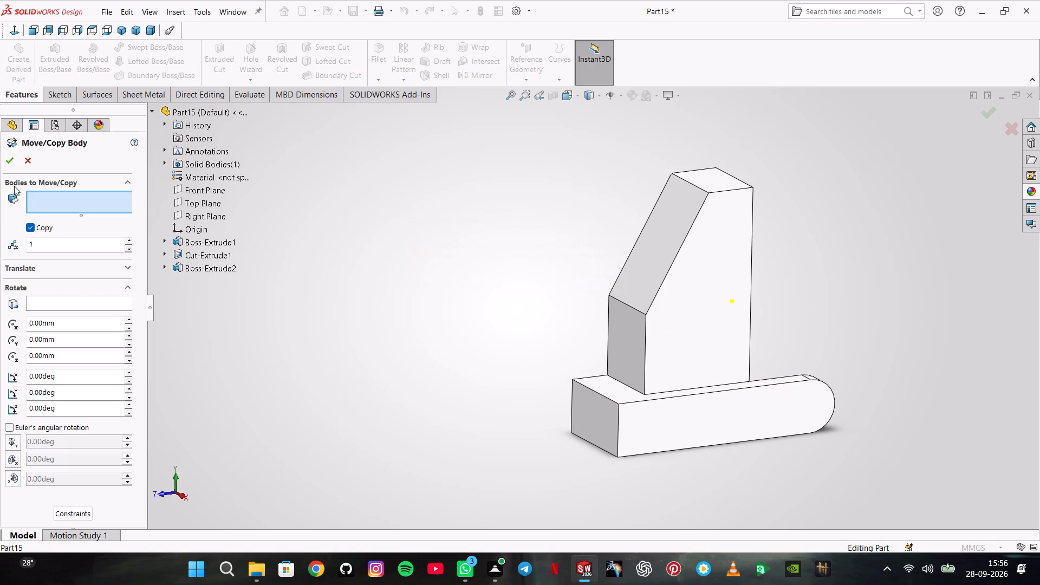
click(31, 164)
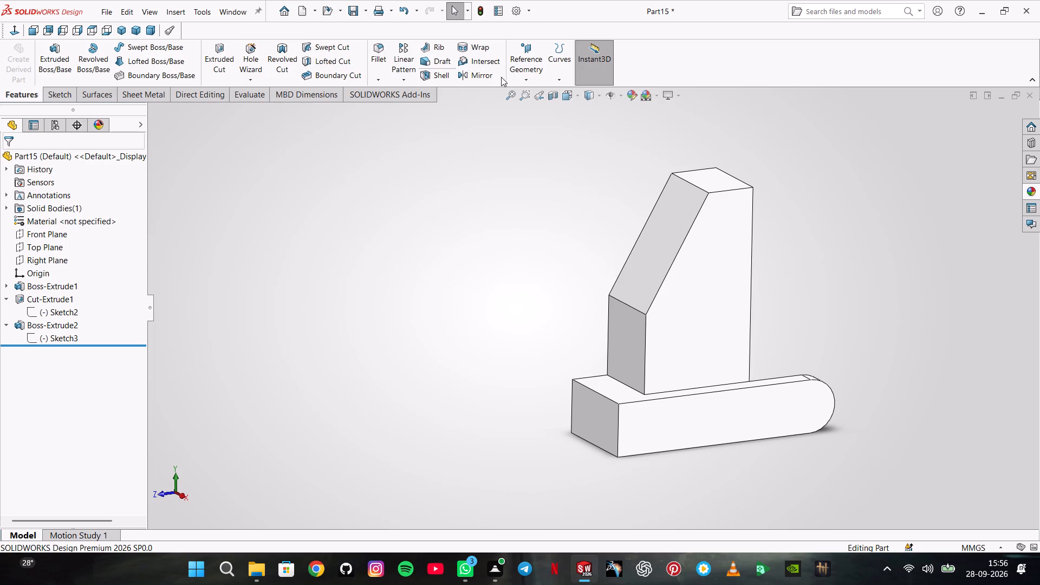
Mirror the round-ended base extrusion about the Right Plane to the opposite side of the block.
click(415, 81)
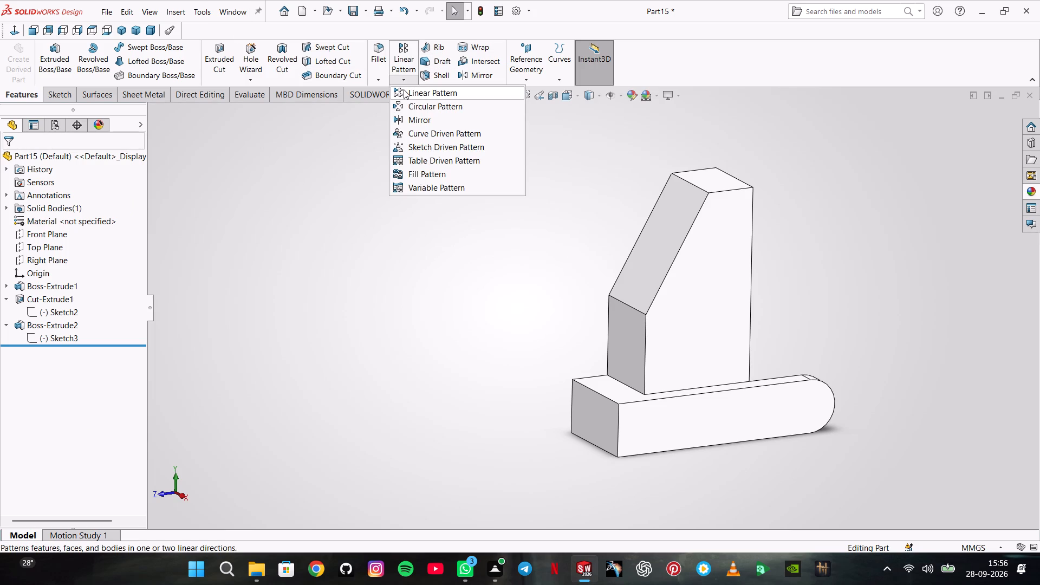
click(408, 124)
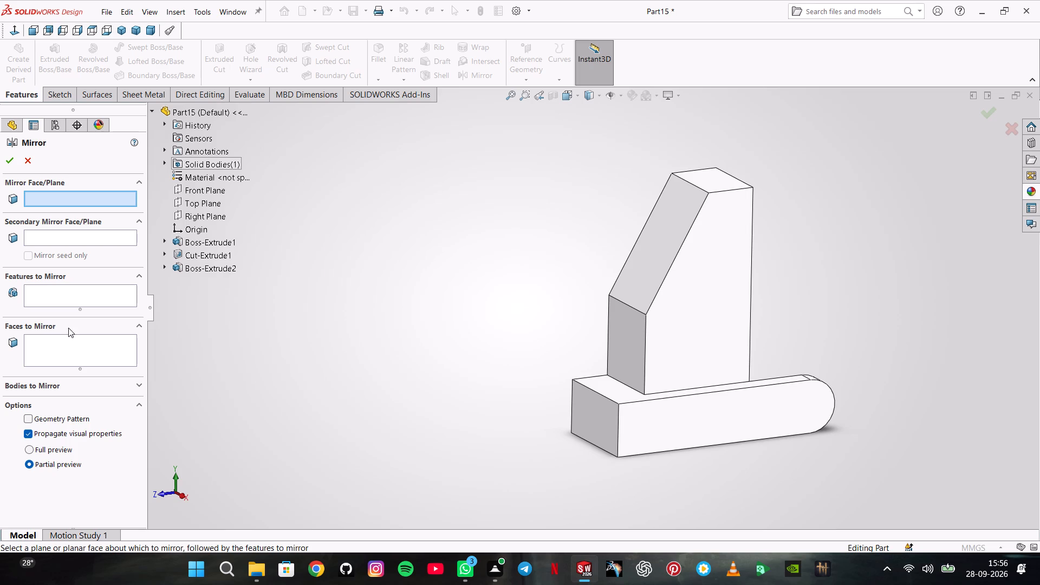
click(75, 294)
click(174, 266)
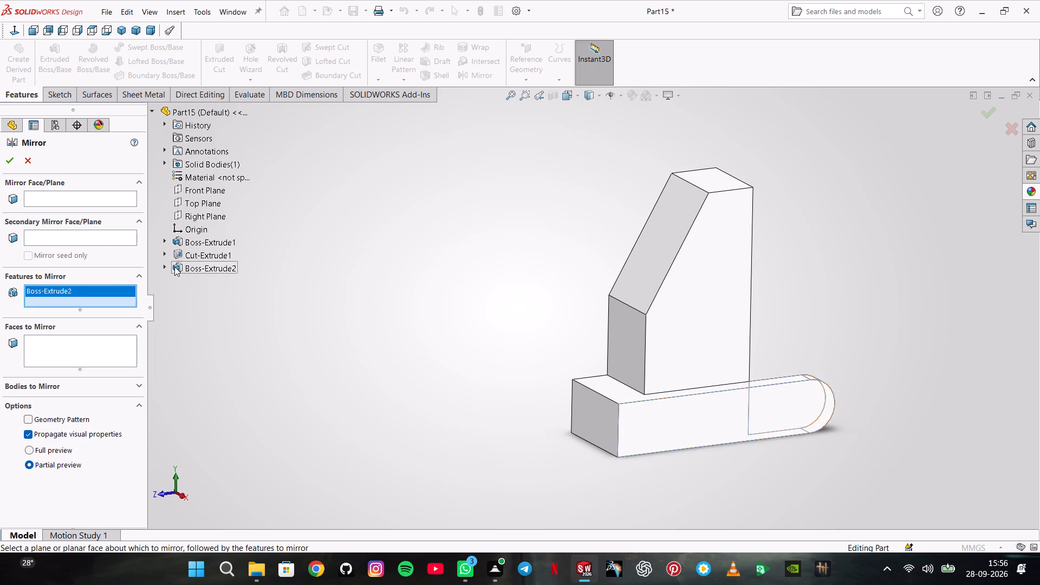
click(66, 206)
click(126, 195)
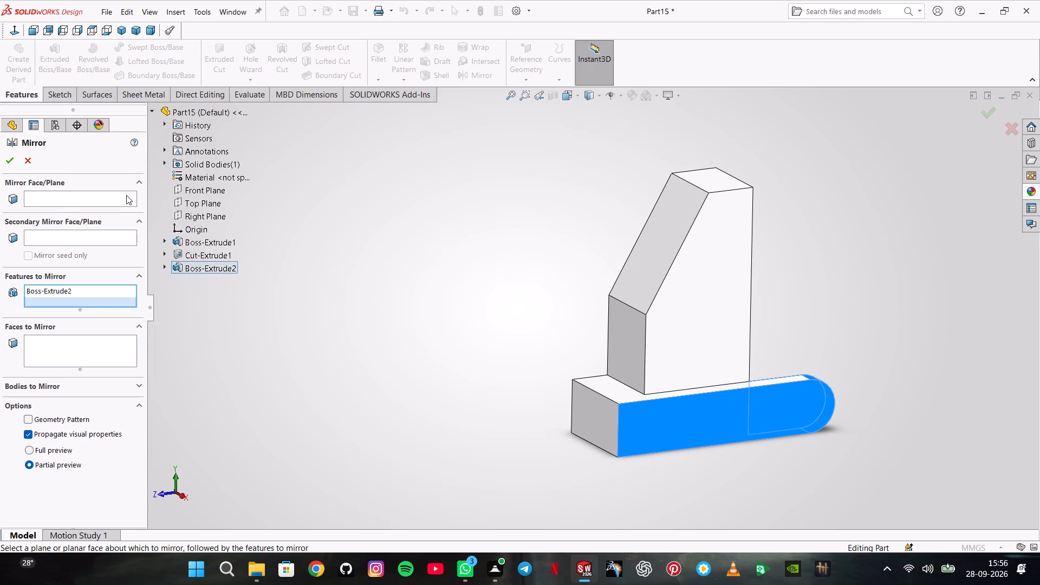
click(181, 214)
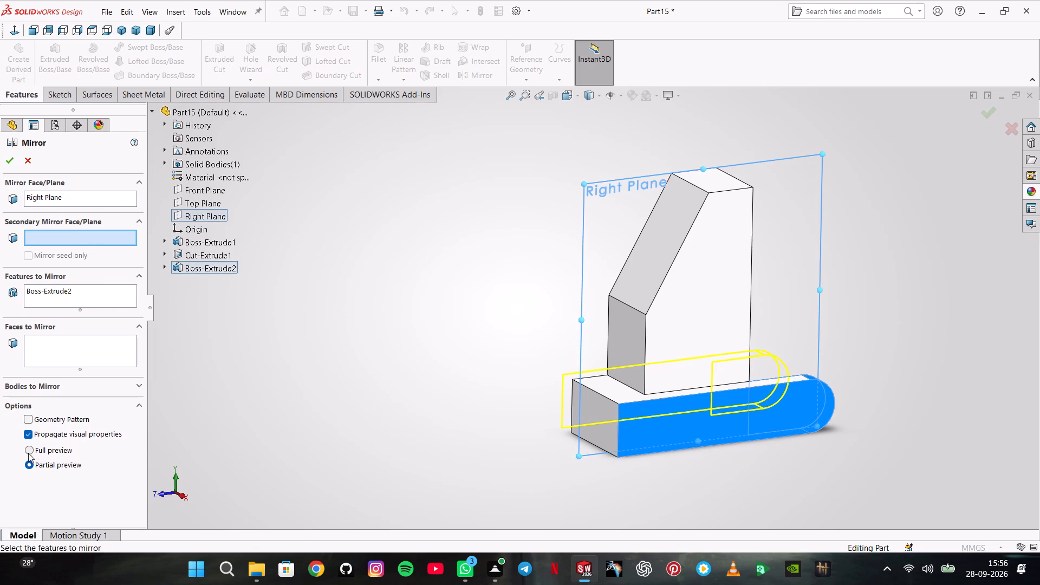
click(5, 161)
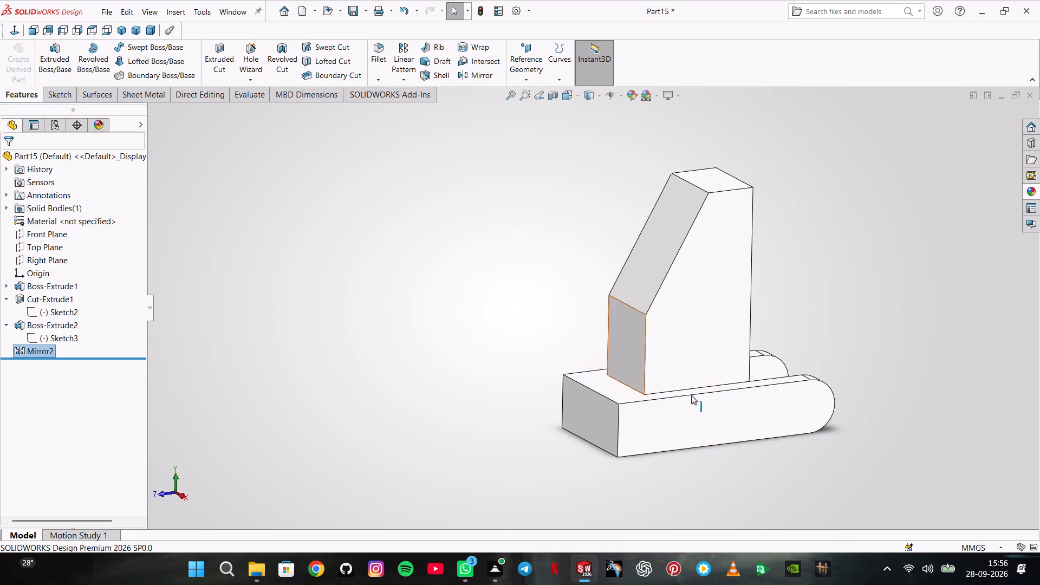
Convert the outer face of the original round-ended base plate into sketch edges and cut that profile away with a 5 mm blind extruded cut.
click(695, 415)
click(745, 383)
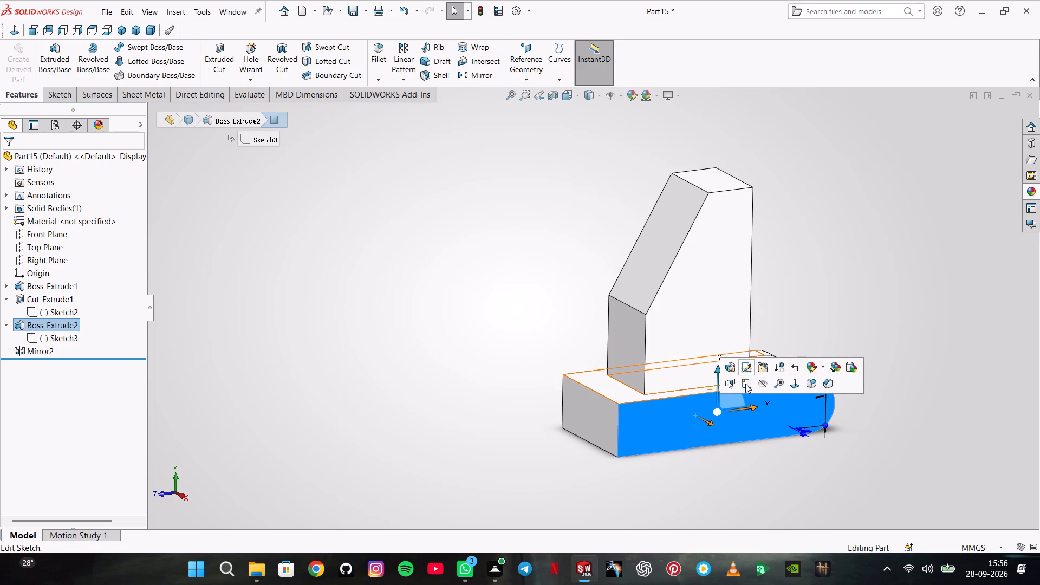
click(205, 63)
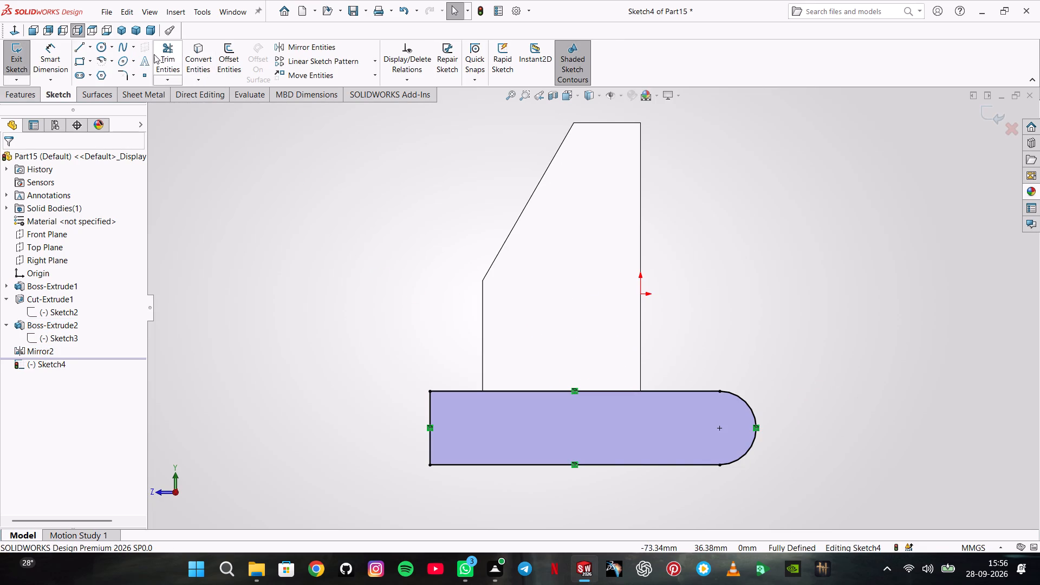
click(28, 96)
click(210, 60)
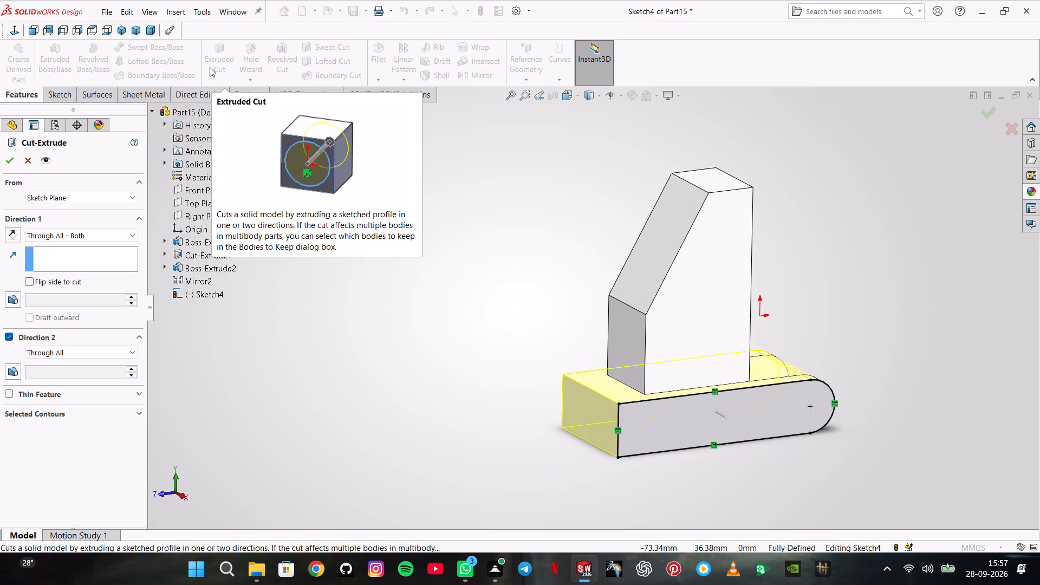
click(97, 226)
click(98, 231)
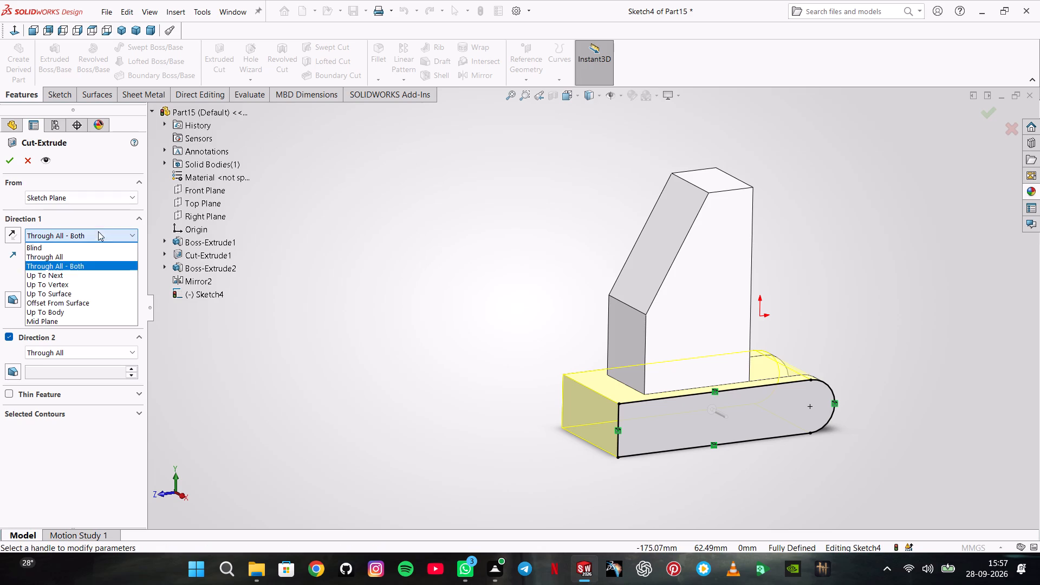
click(62, 248)
key(Return)
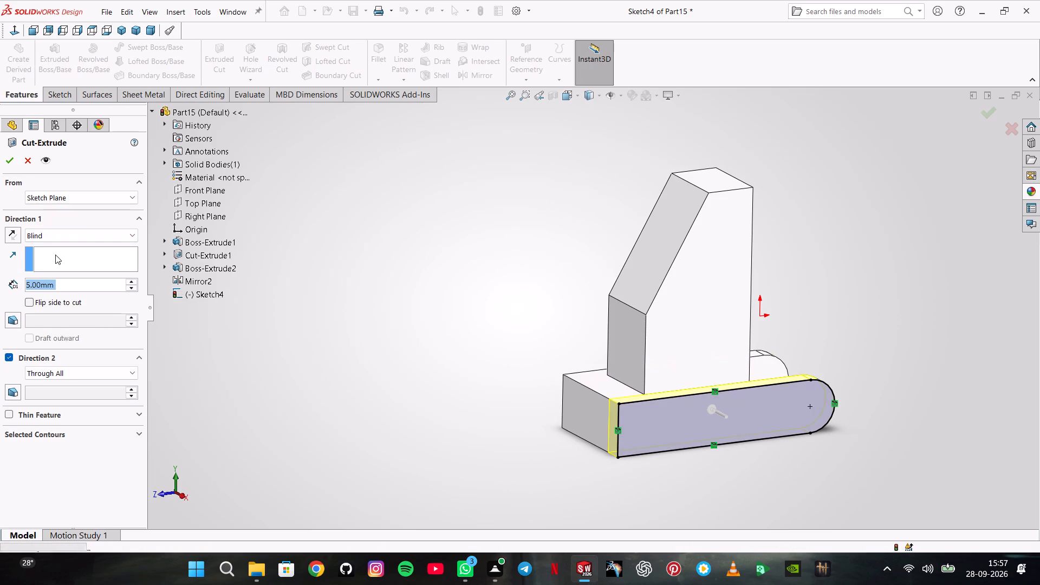
click(305, 336)
Sketch a 7 mm diameter circle on the inner face of the mirrored base plate, centred on its rounded rear end.
middle_drag(346, 369, 439, 407)
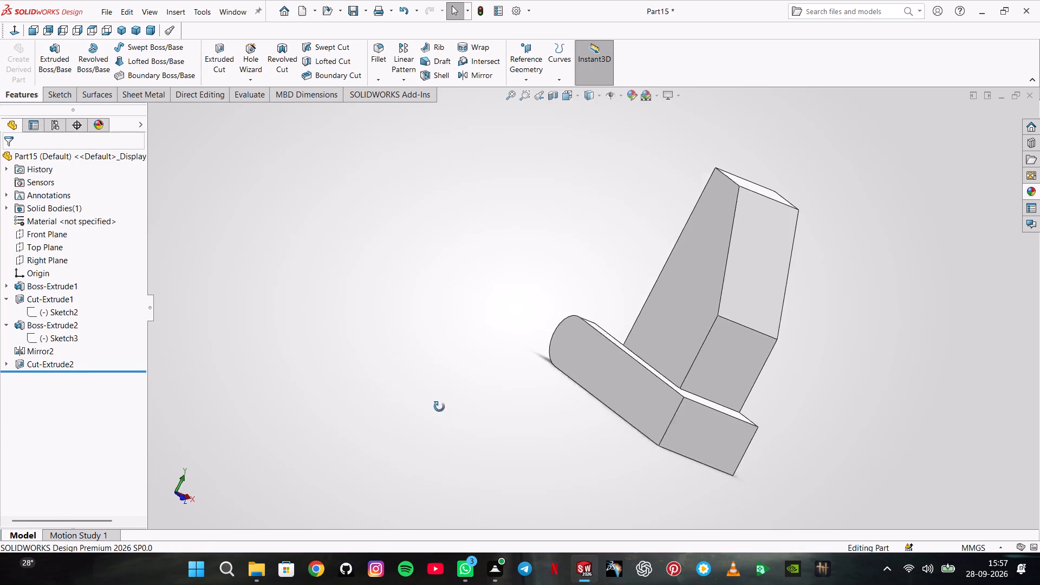
middle_drag(439, 407, 335, 367)
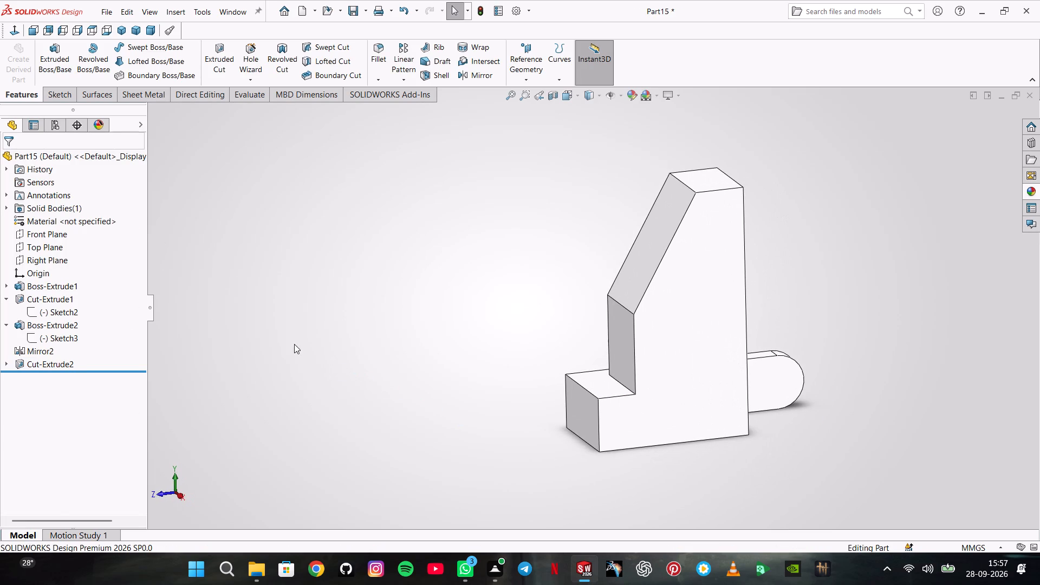
click(791, 383)
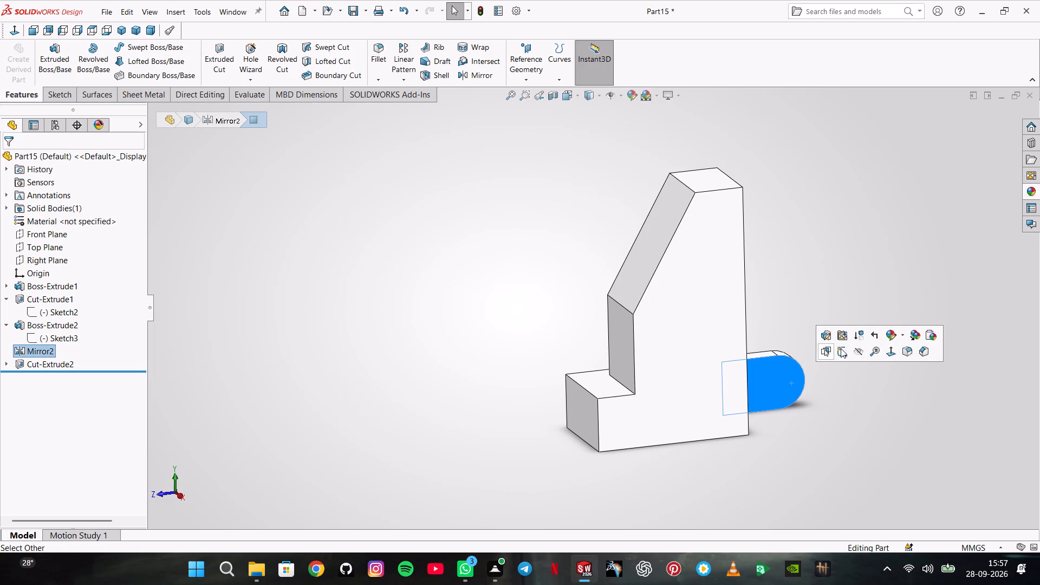
click(841, 348)
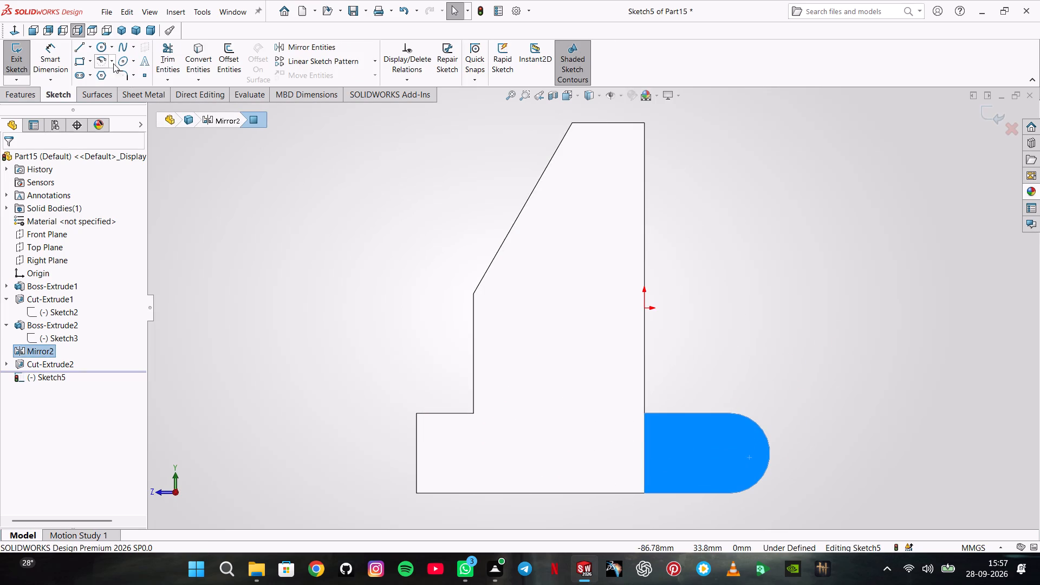
click(102, 47)
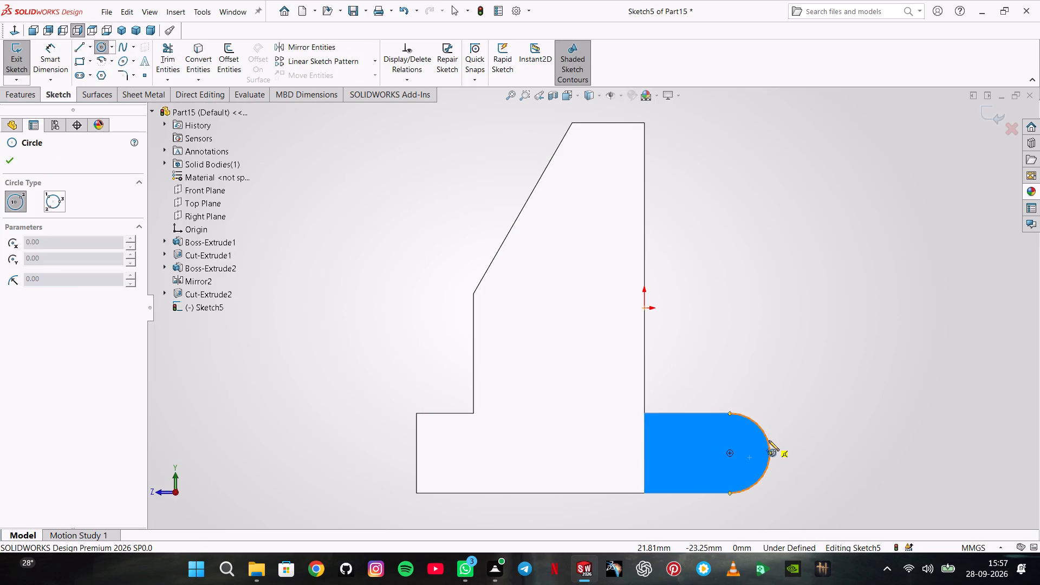
click(731, 454)
click(731, 470)
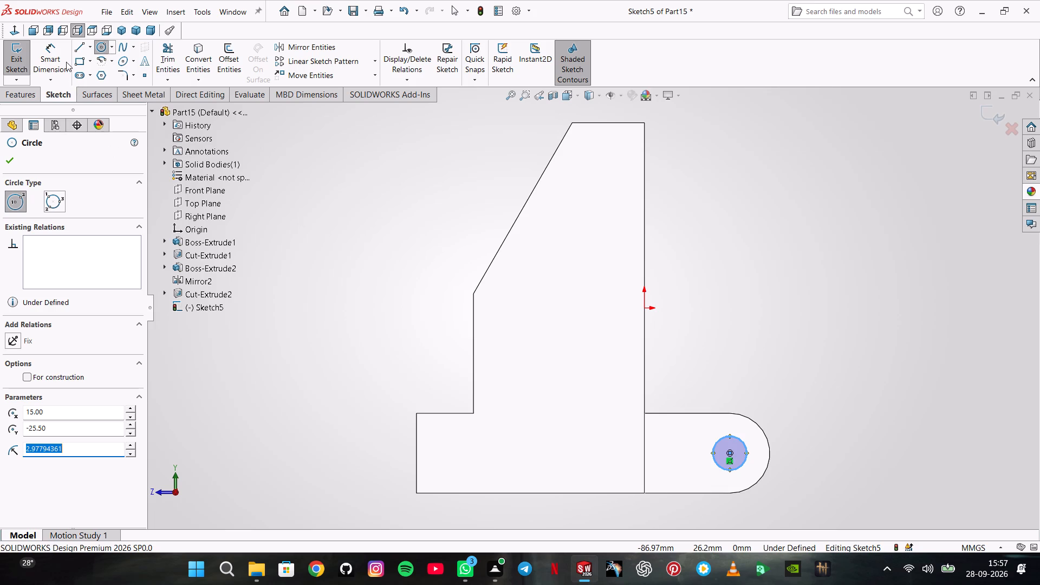
click(65, 61)
click(743, 454)
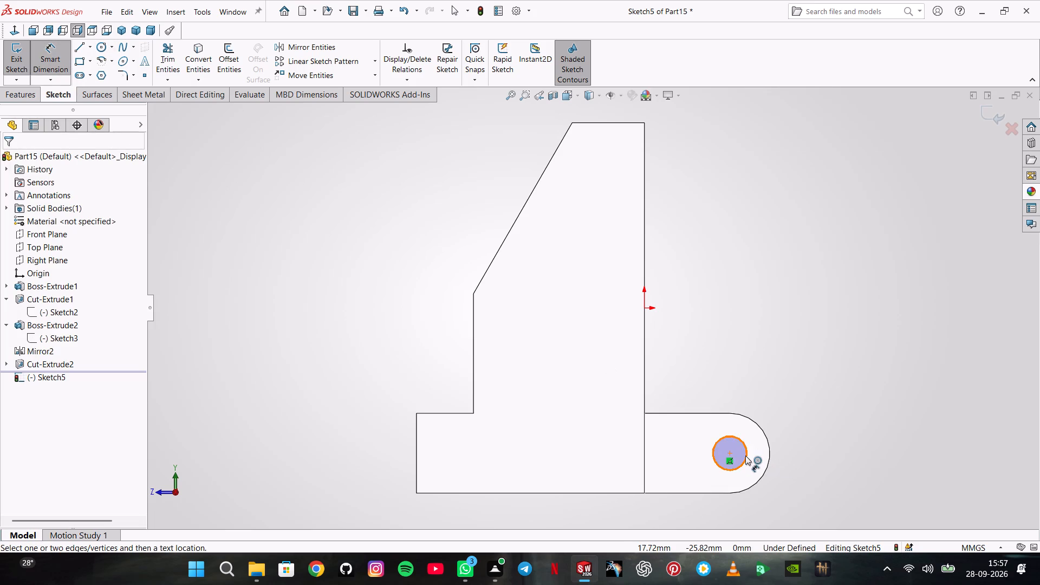
click(745, 456)
click(790, 449)
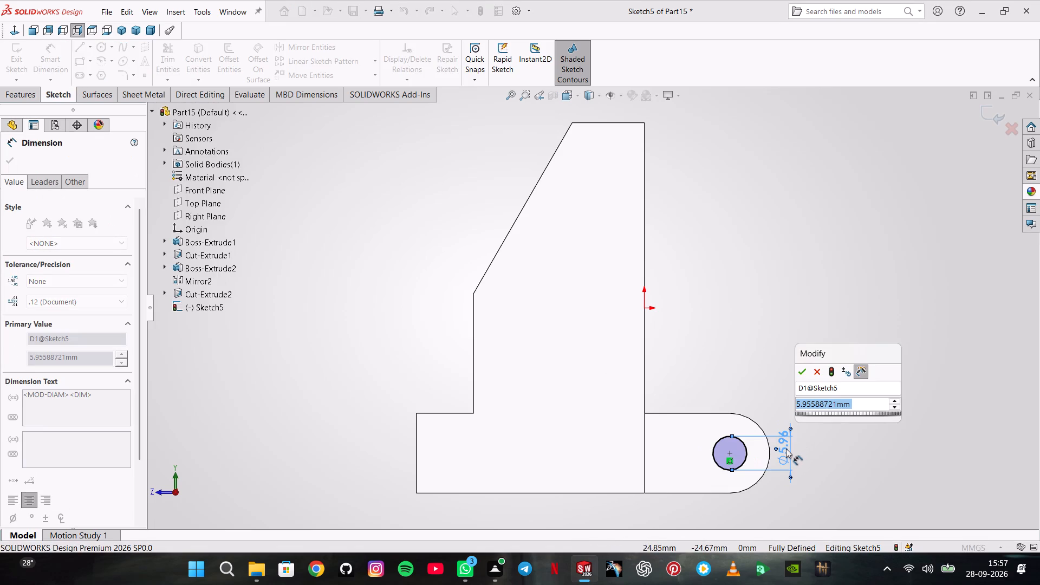
key(7)
key(Return)
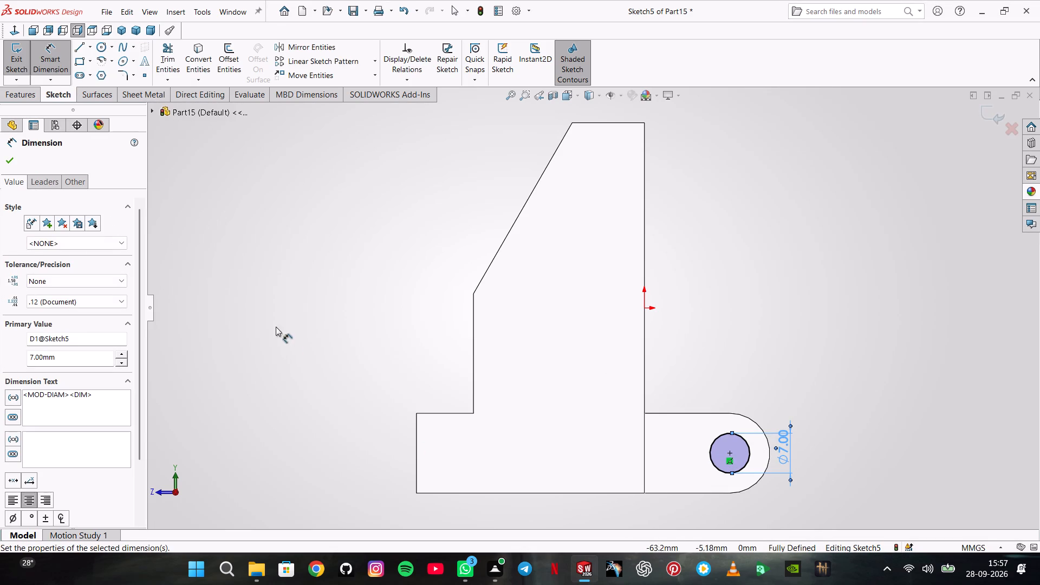
click(8, 160)
Cut the 7 mm circle into the rounded plate end with a 5 mm blind extruded cut.
click(40, 93)
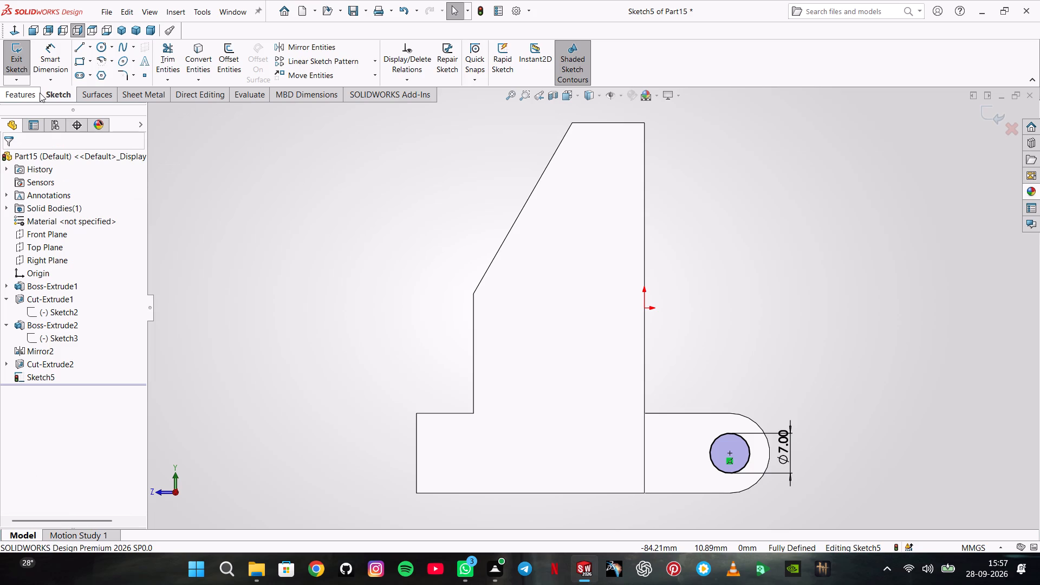
click(232, 52)
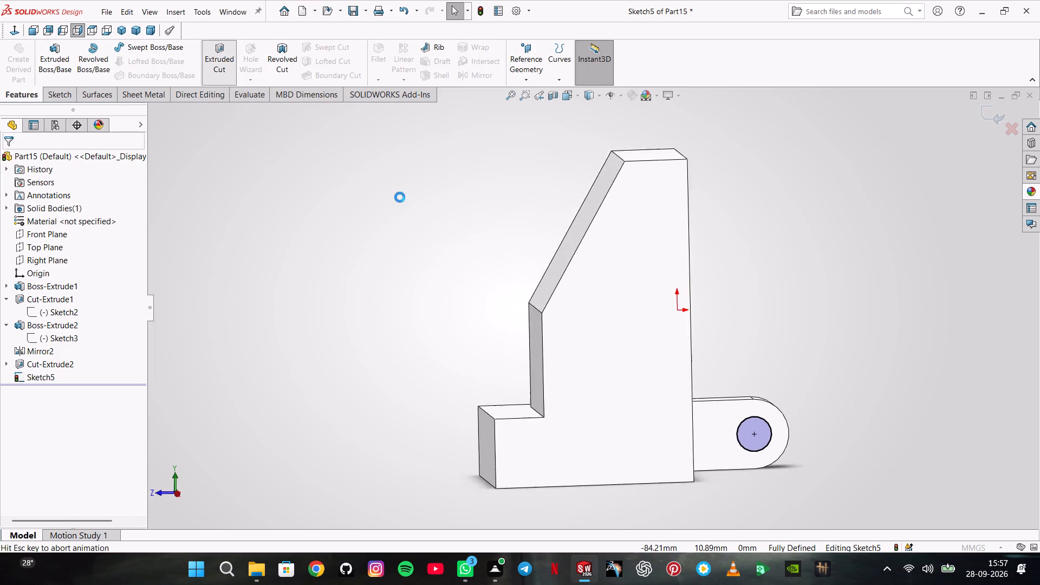
click(12, 164)
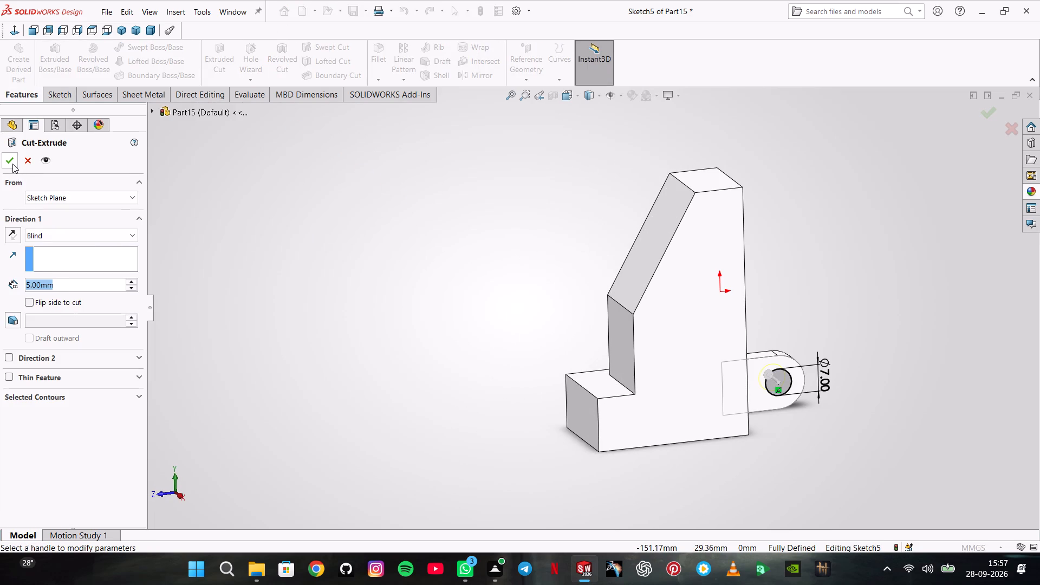
click(389, 263)
On the block's side face, sketch a 32.5 mm vertical line down from the slant's top corner, continued by a line sloping up past the rear edge.
click(718, 283)
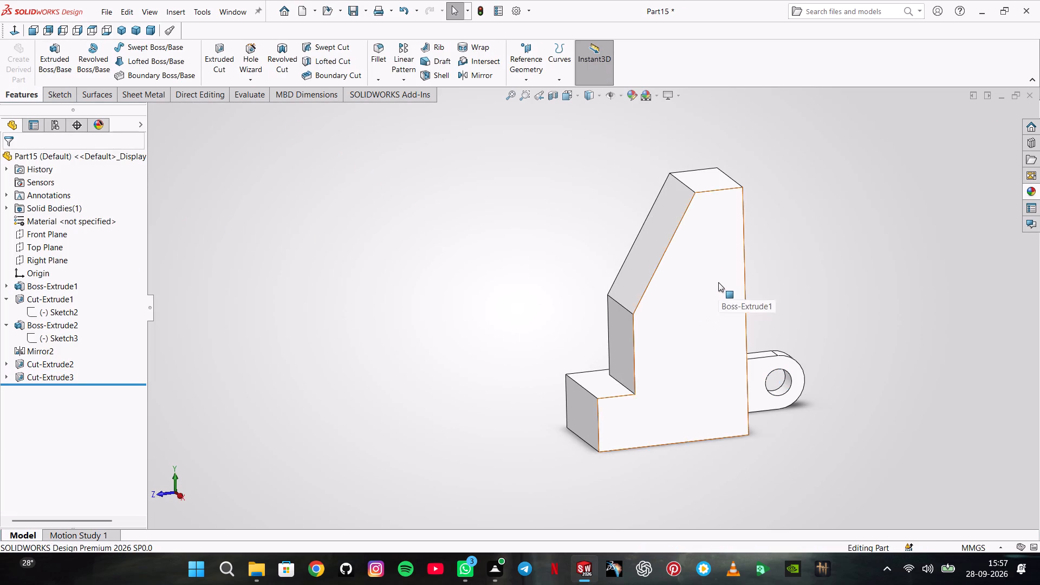
click(764, 253)
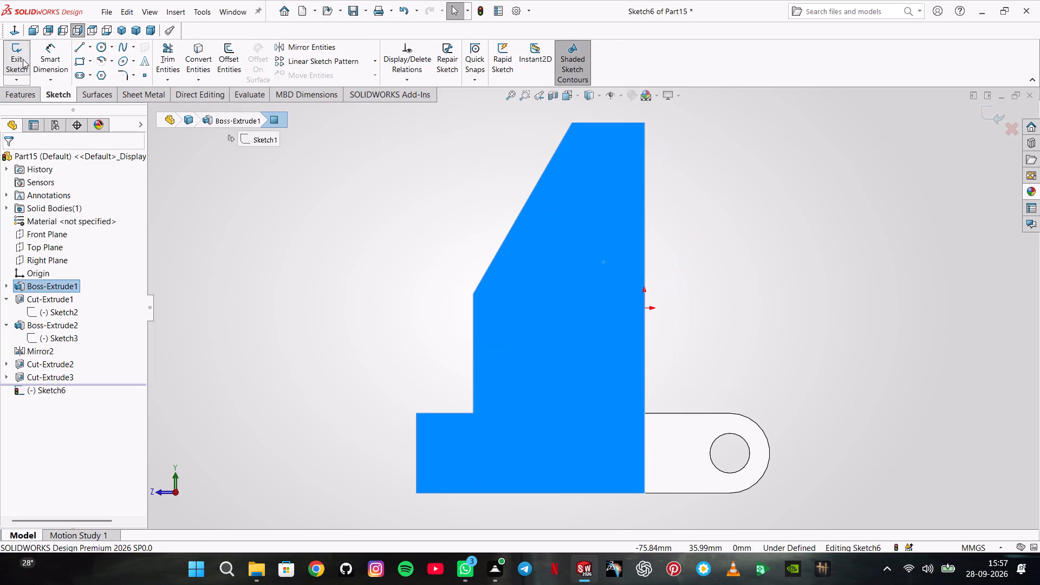
click(80, 48)
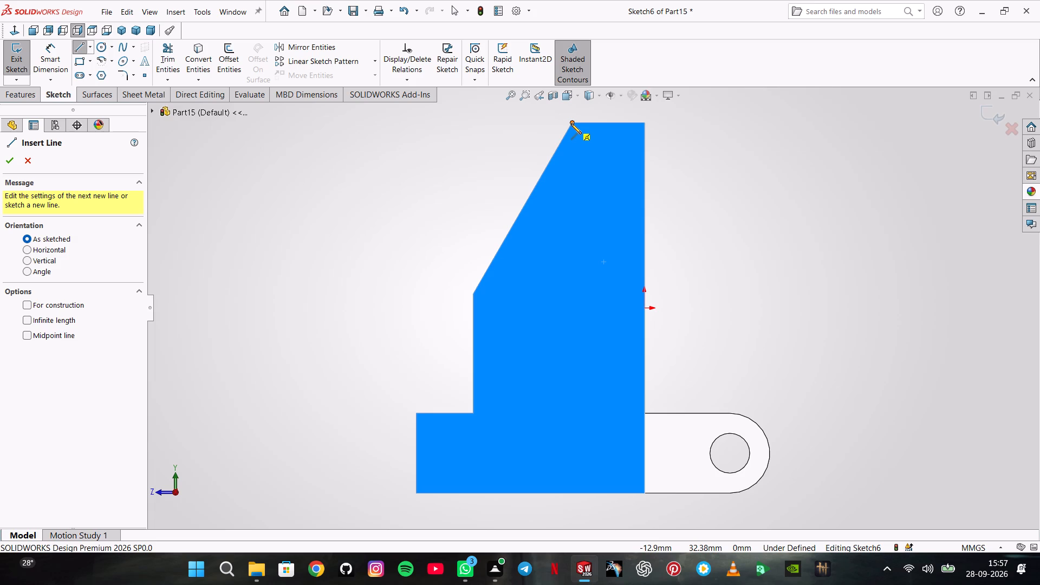
click(571, 123)
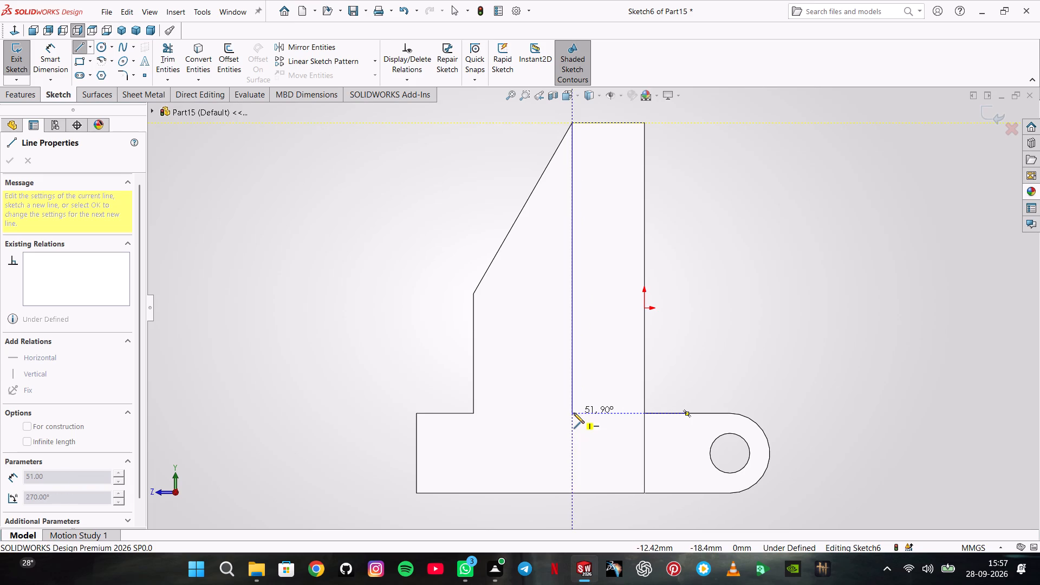
click(574, 309)
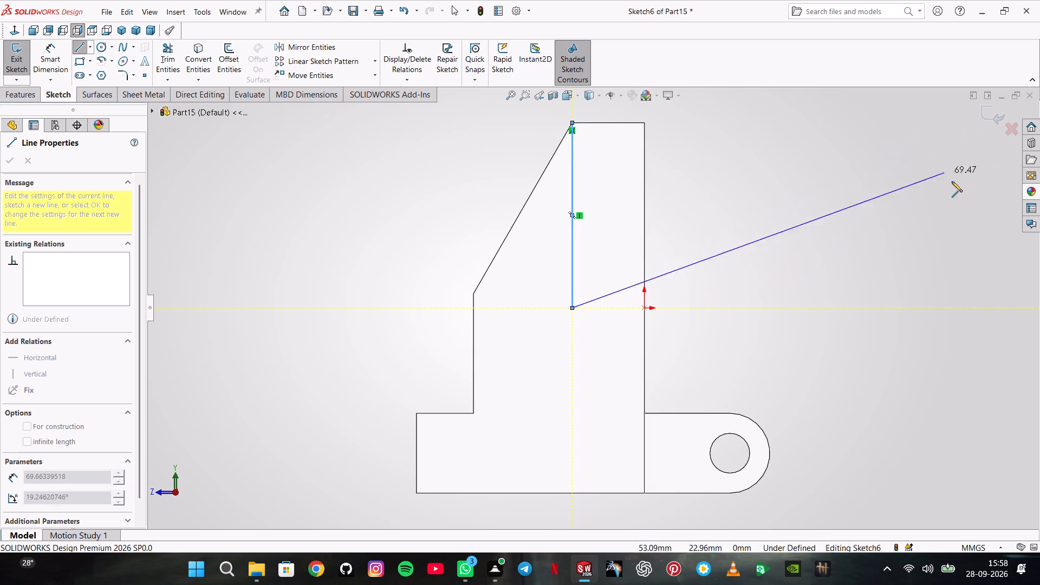
scroll(952, 181, up, 3)
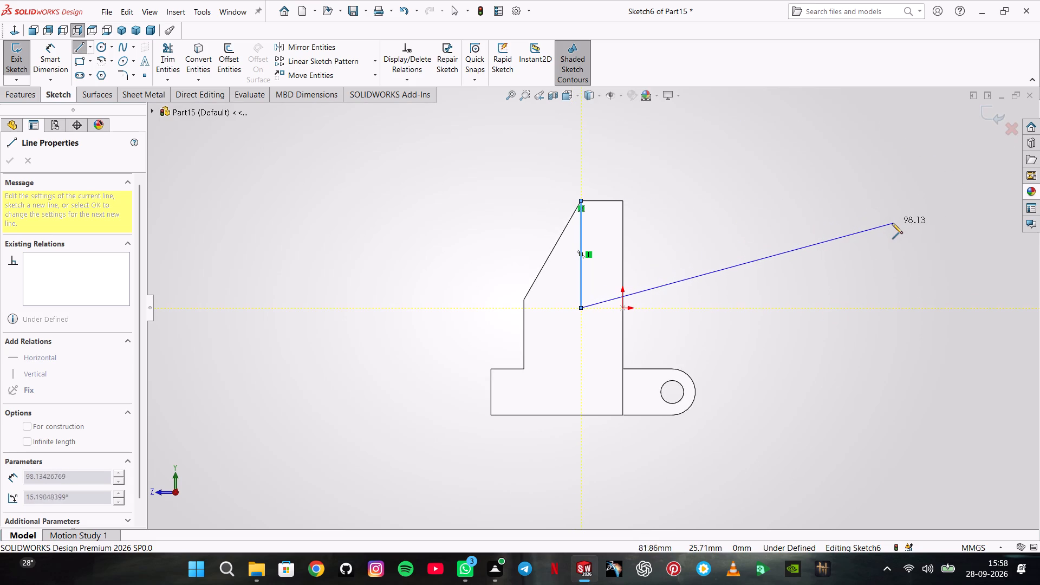
click(870, 223)
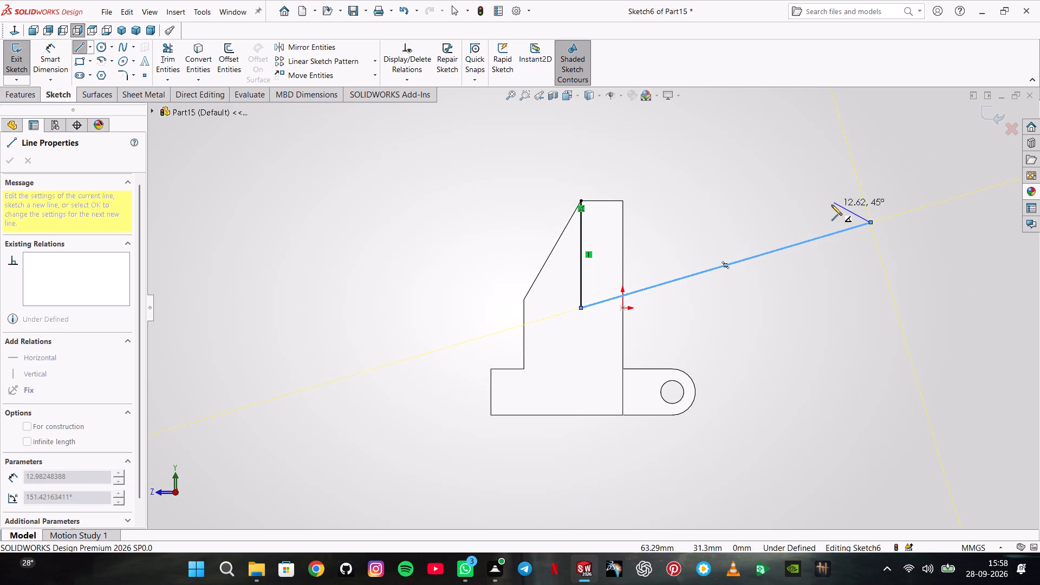
double_click(861, 178)
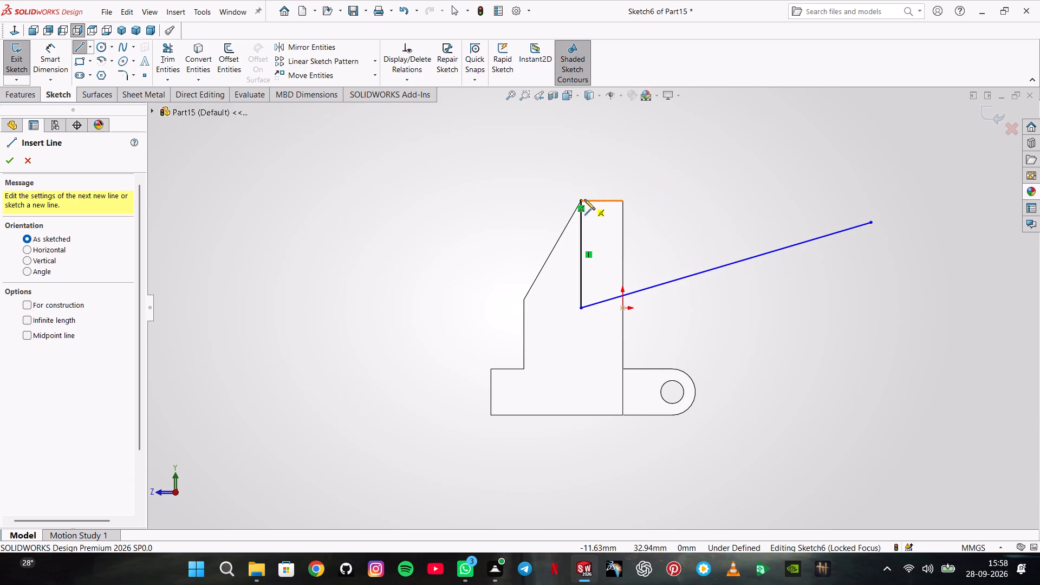
Sketch a horizontal line about 96 mm long from the slant's top corner rearward beyond the block.
click(583, 199)
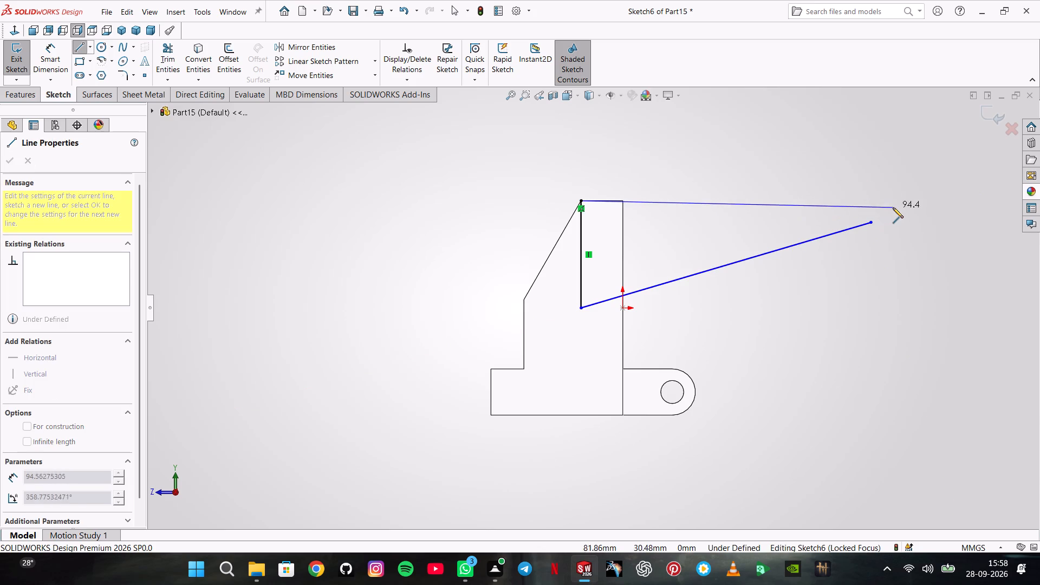
click(898, 200)
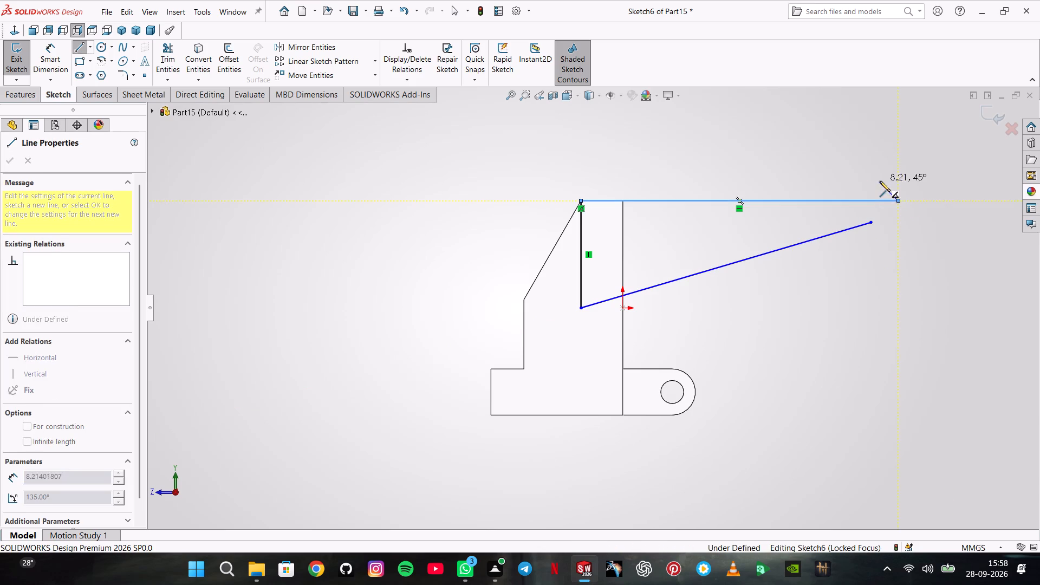
double_click(880, 181)
Dimension the angle between the vertical line and the sloping line as 65°.
click(48, 53)
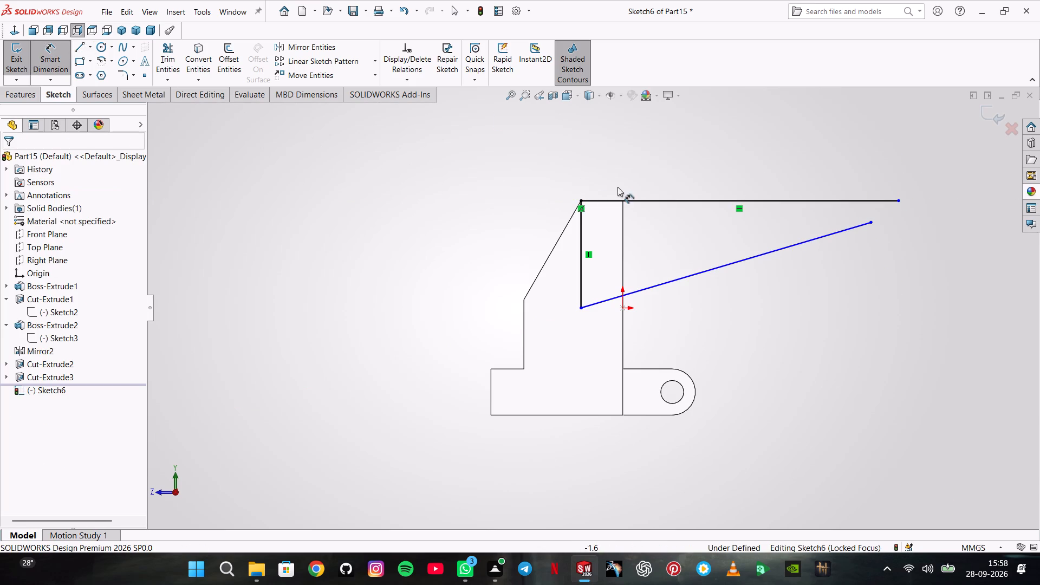
click(658, 200)
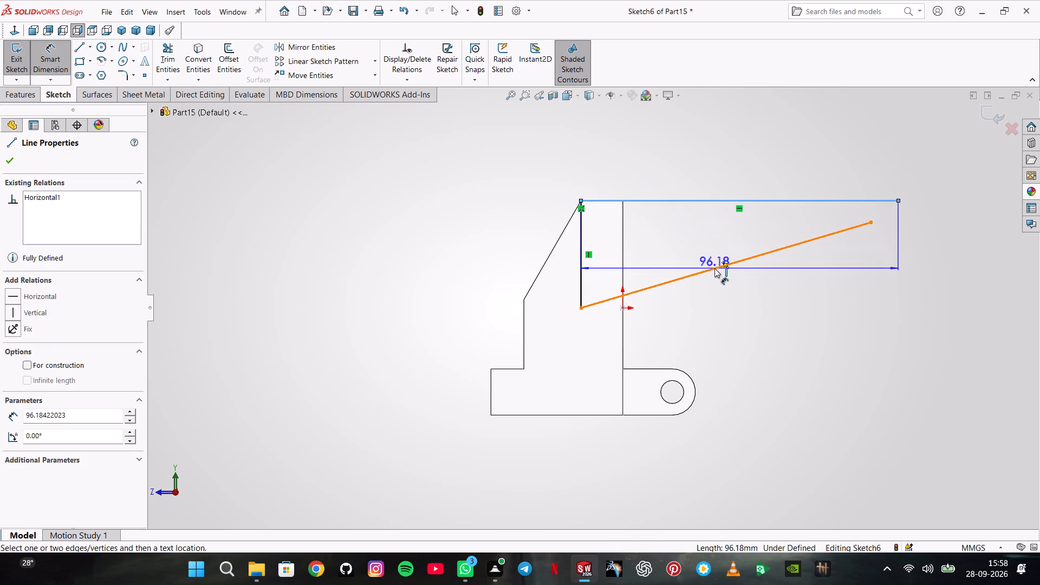
key(Escape)
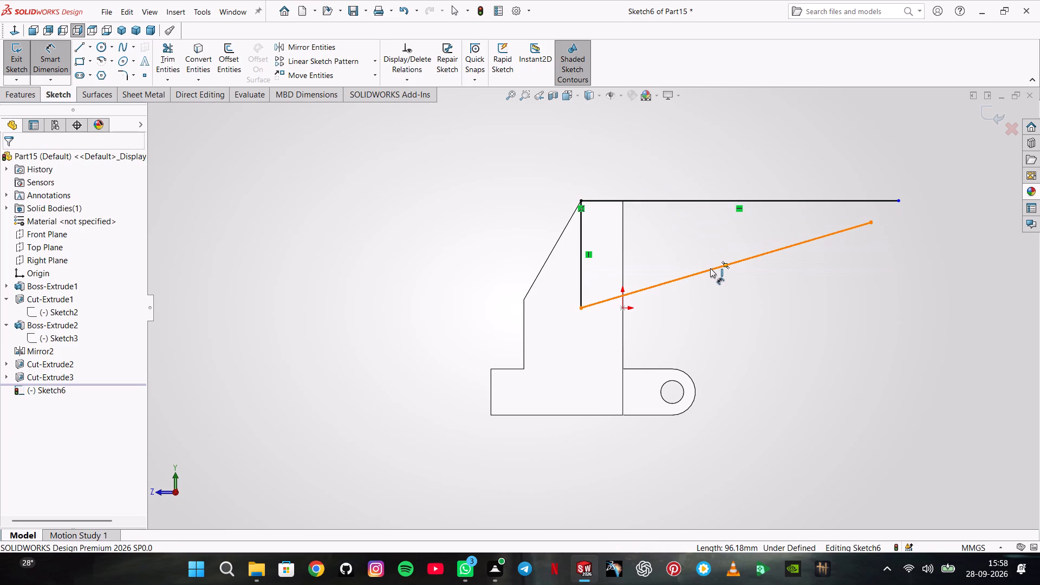
click(578, 223)
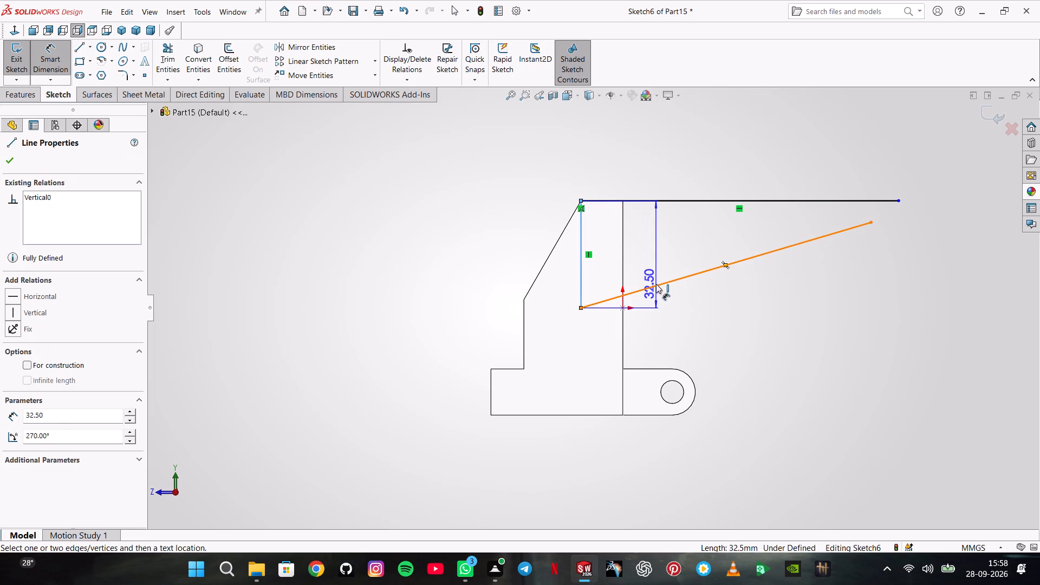
click(656, 284)
click(656, 253)
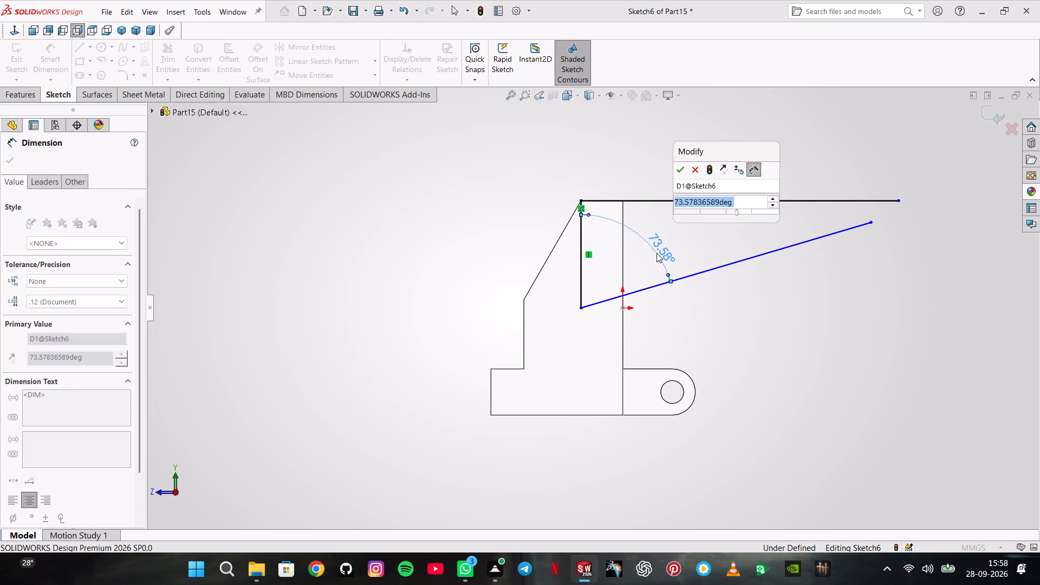
text(65)
key(Return)
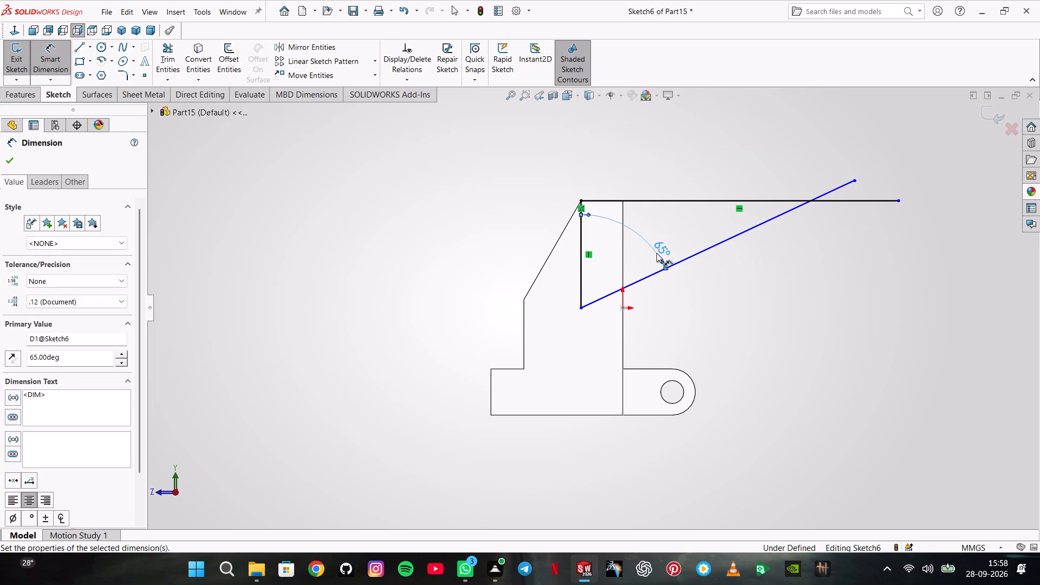
Sketch a 14 mm diameter circle between the horizontal line and the sloping line, behind the block's rear edge.
click(100, 48)
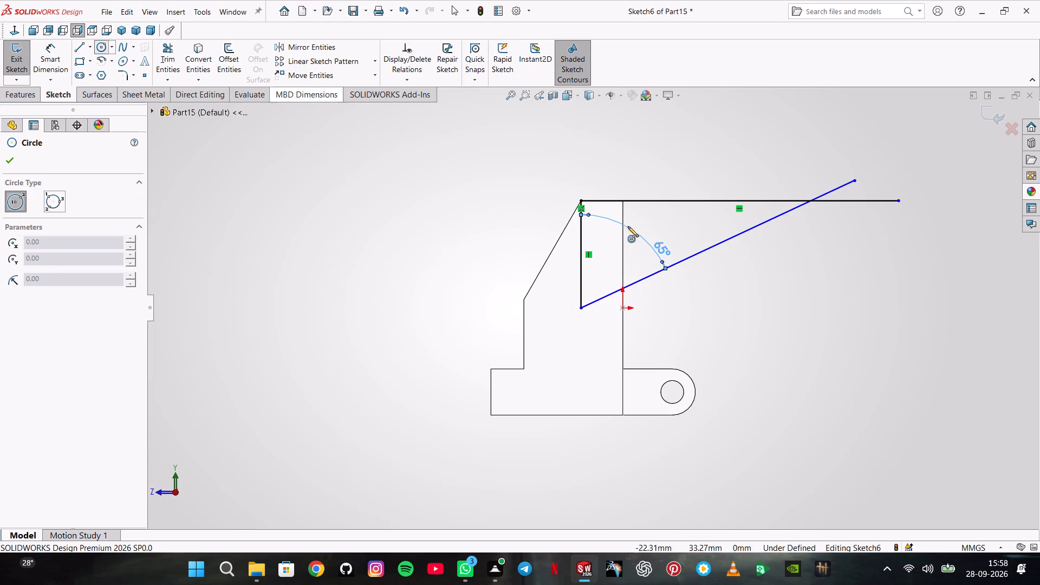
click(720, 224)
click(704, 225)
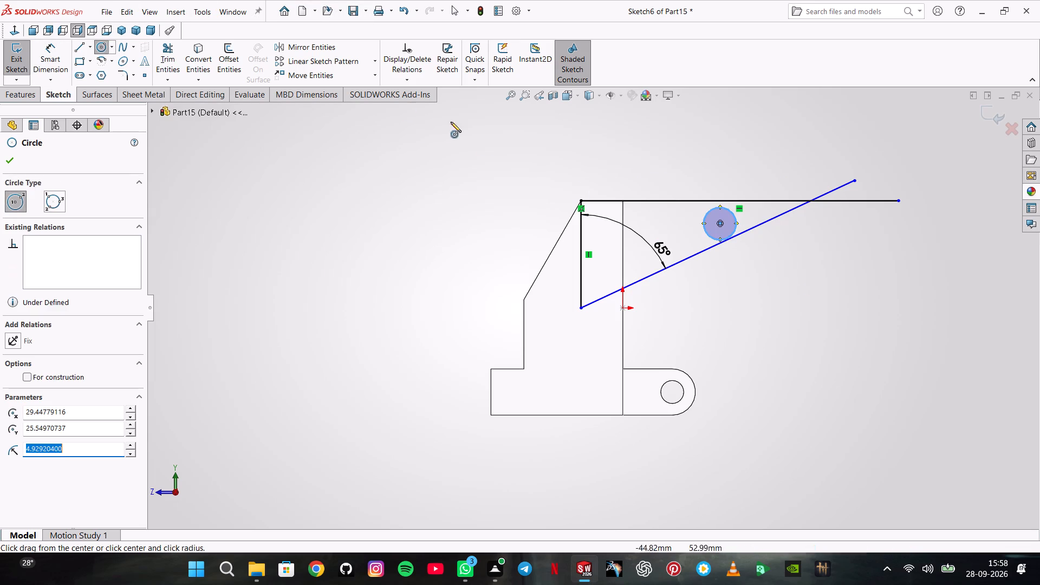
click(64, 53)
click(706, 232)
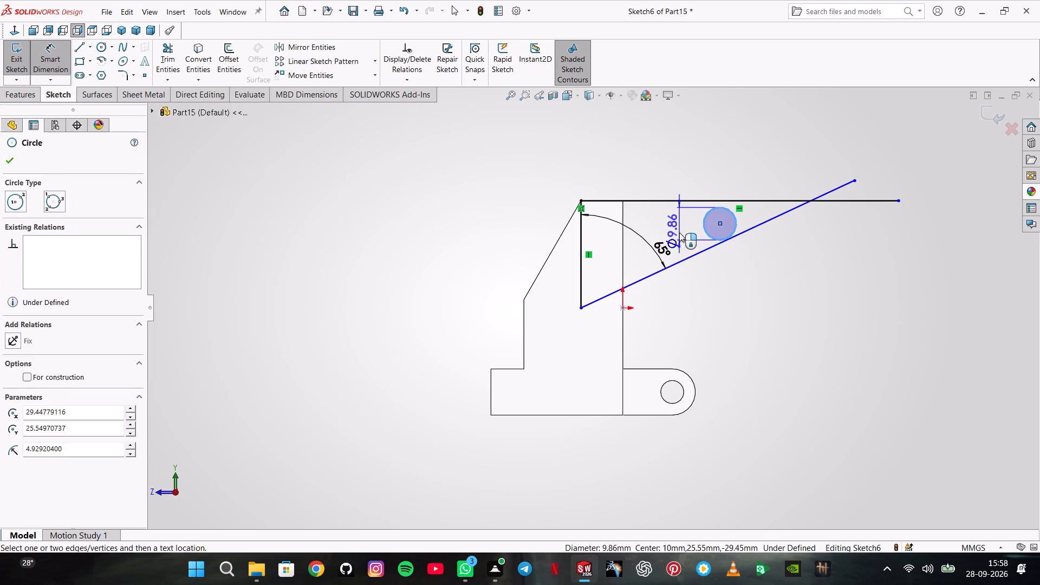
click(679, 232)
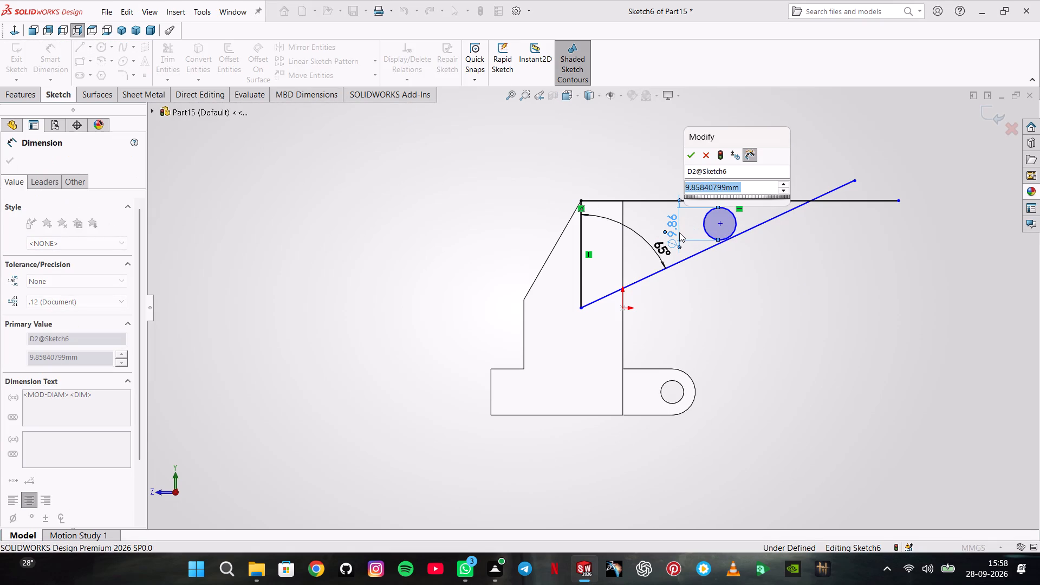
key(6)
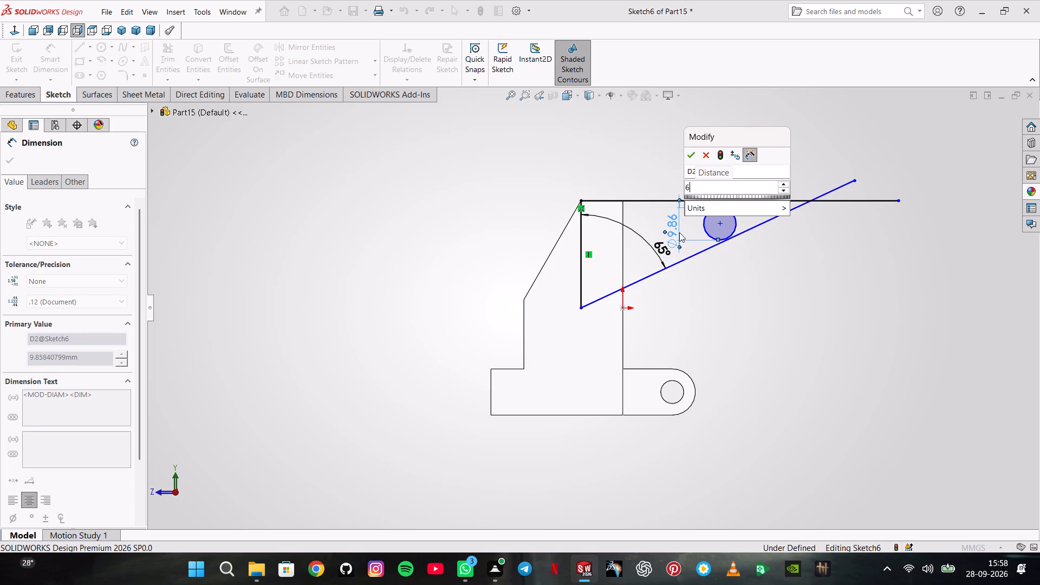
key(BackSpace)
text(14)
key(Return)
key(Escape)
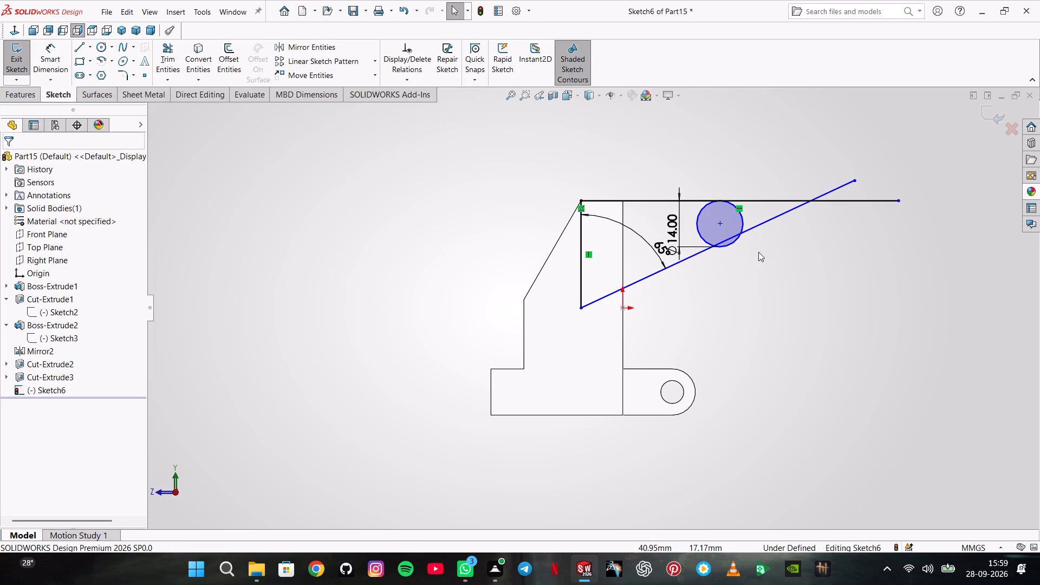
Make the 14 mm circle tangent to both the sloping line and the horizontal top line.
shift+click(740, 226)
shift+click(752, 228)
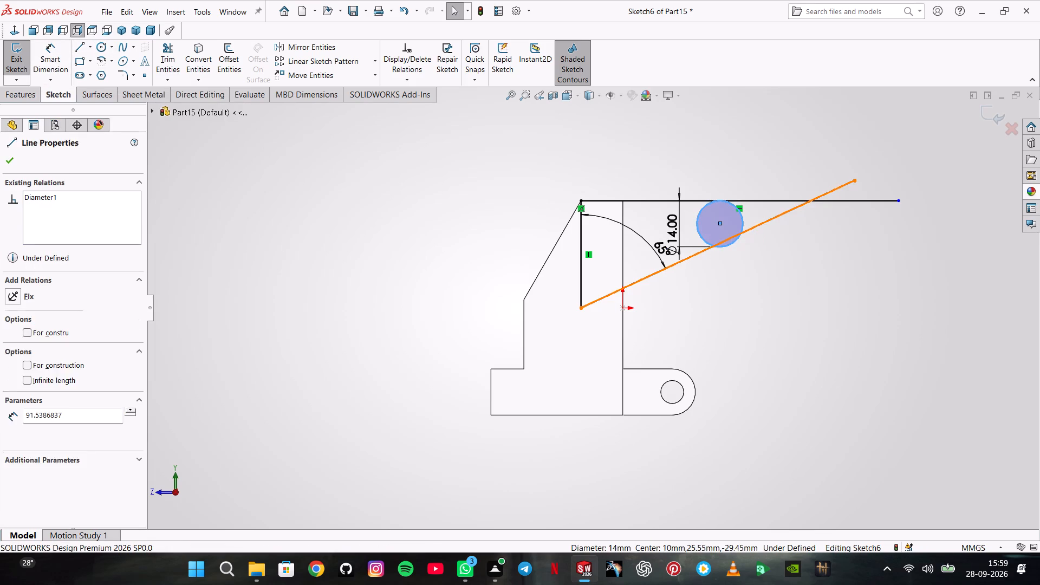
click(781, 180)
click(717, 173)
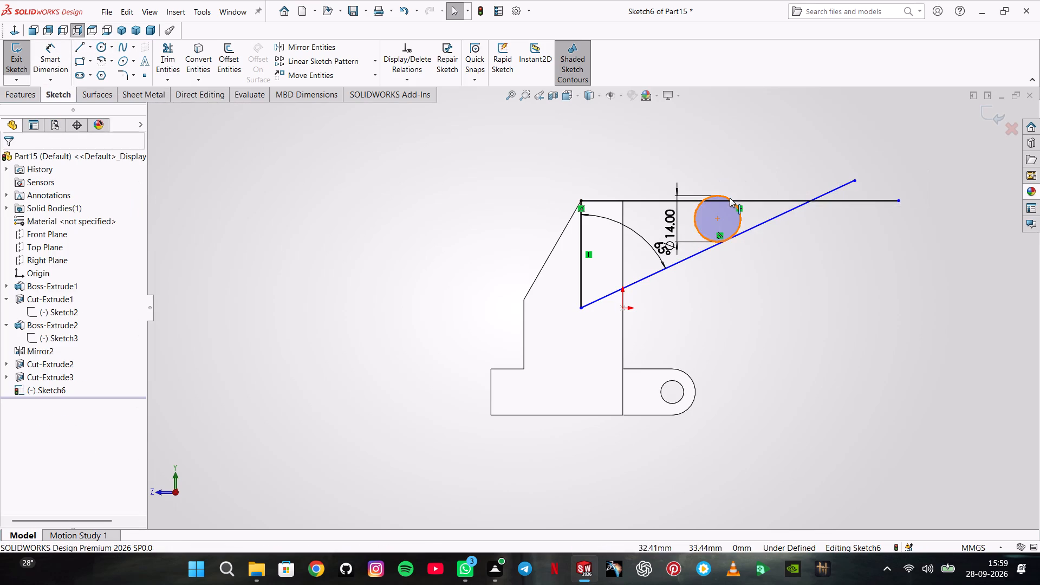
shift+click(730, 198)
shift+click(724, 196)
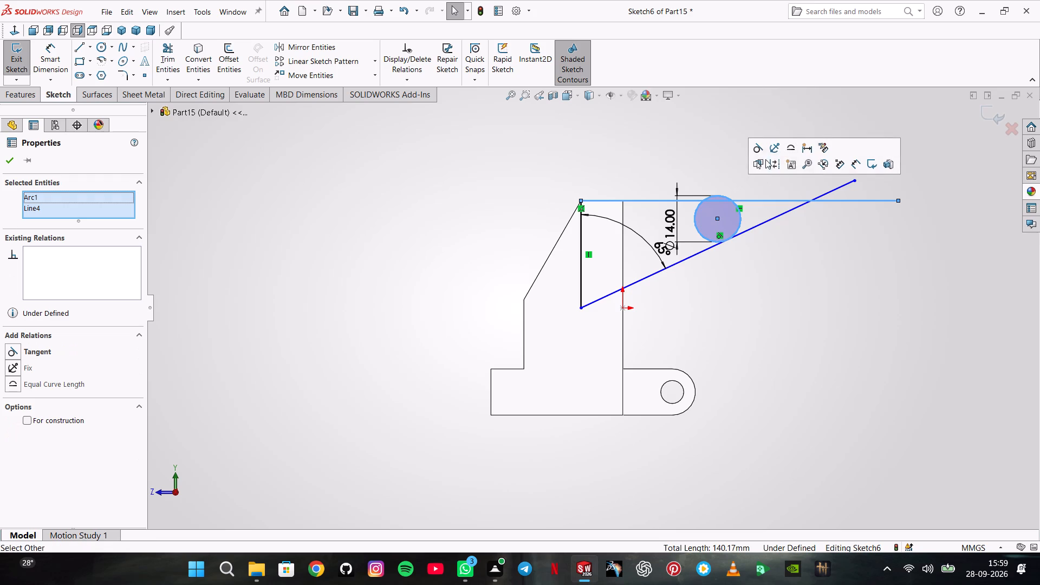
click(759, 151)
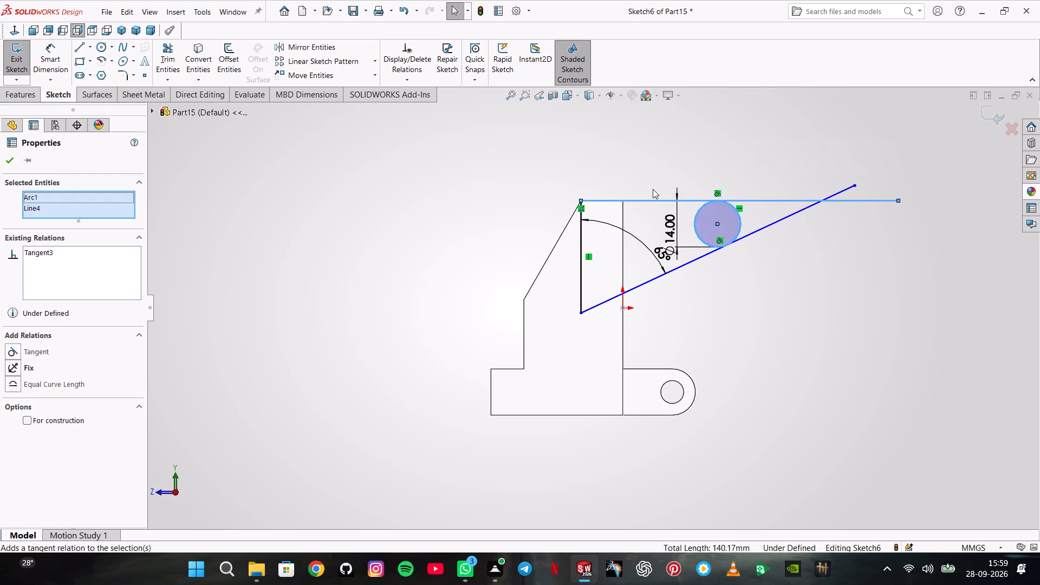
Dimension the 14 mm circle's centre 45 mm horizontally from the vertical line.
click(48, 43)
click(718, 222)
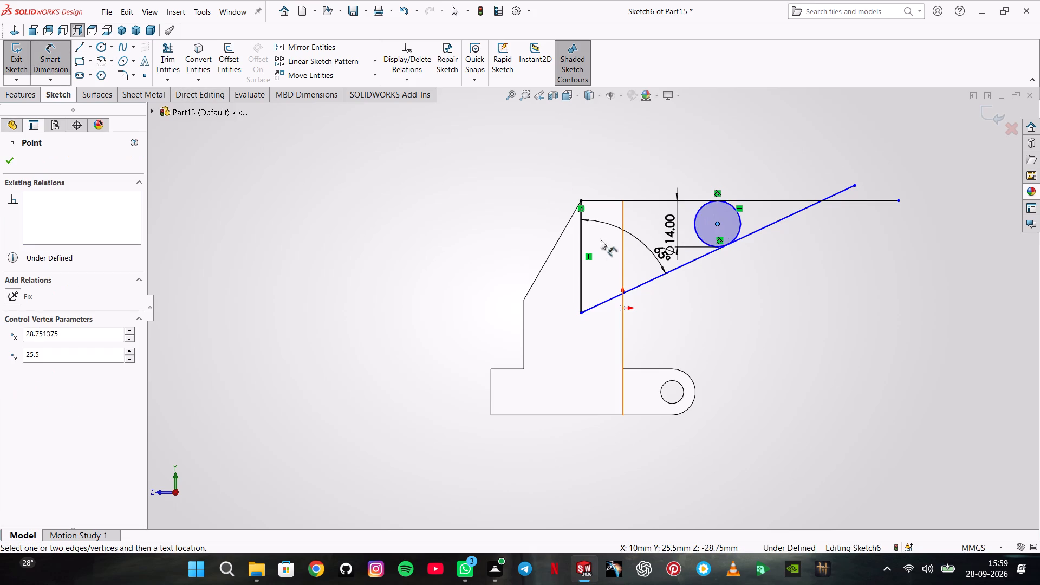
click(582, 241)
click(628, 160)
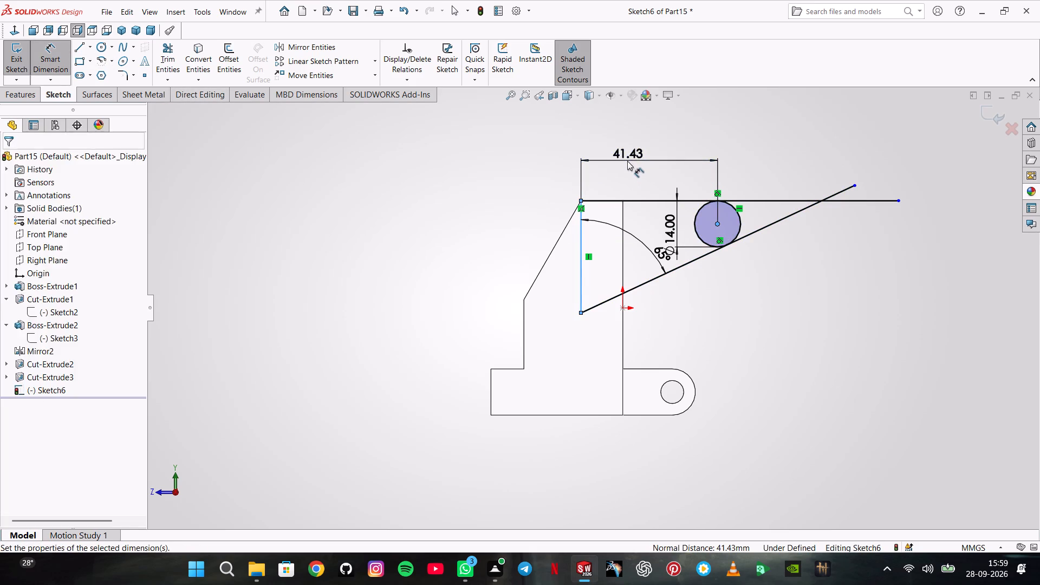
text(45)
key(Return)
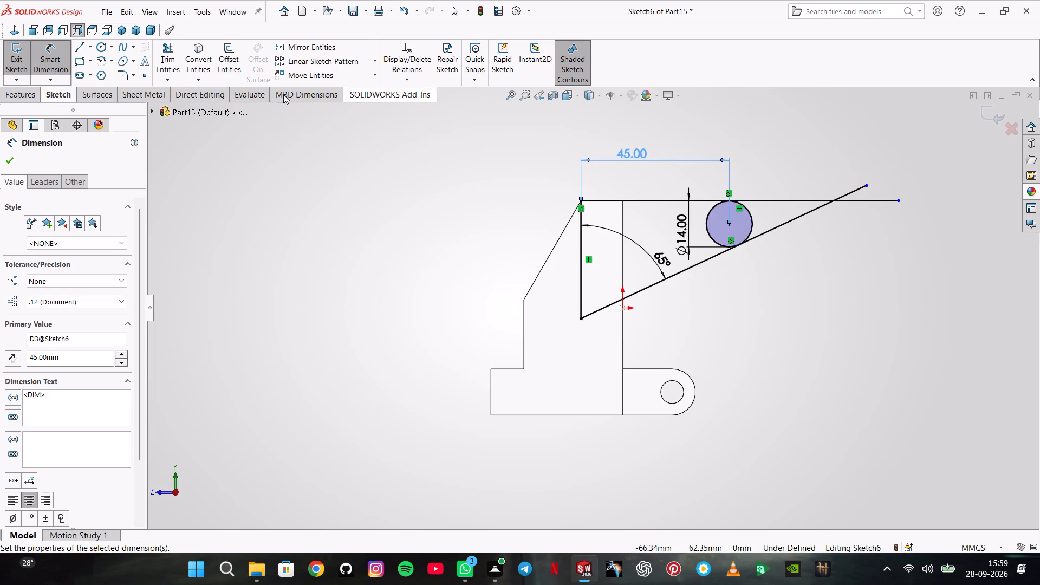
Trim away the parts of the horizontal and sloping lines that extend beyond their tangent points on the 14 mm circle.
click(172, 57)
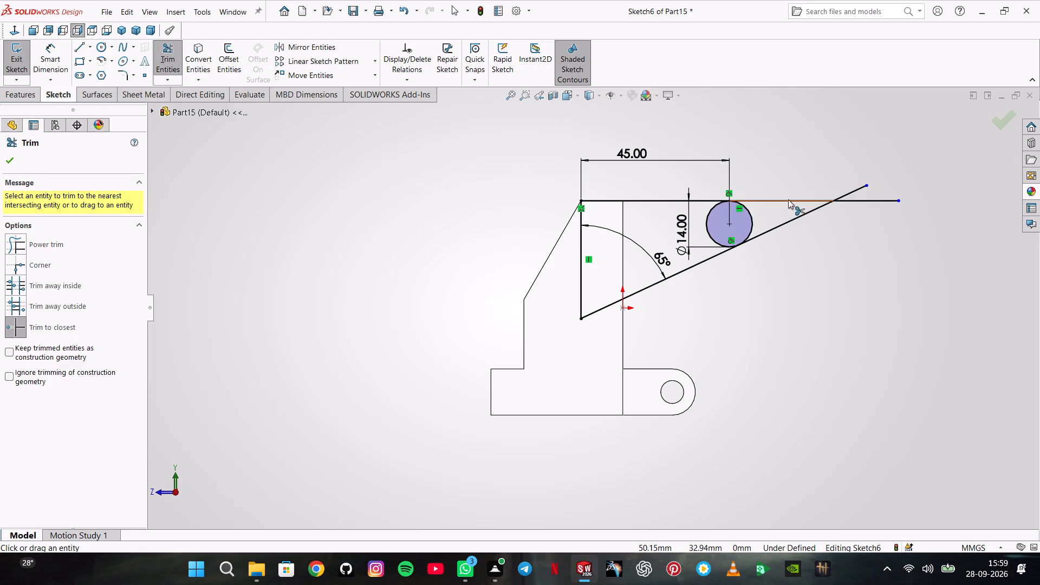
click(788, 199)
click(797, 216)
click(855, 191)
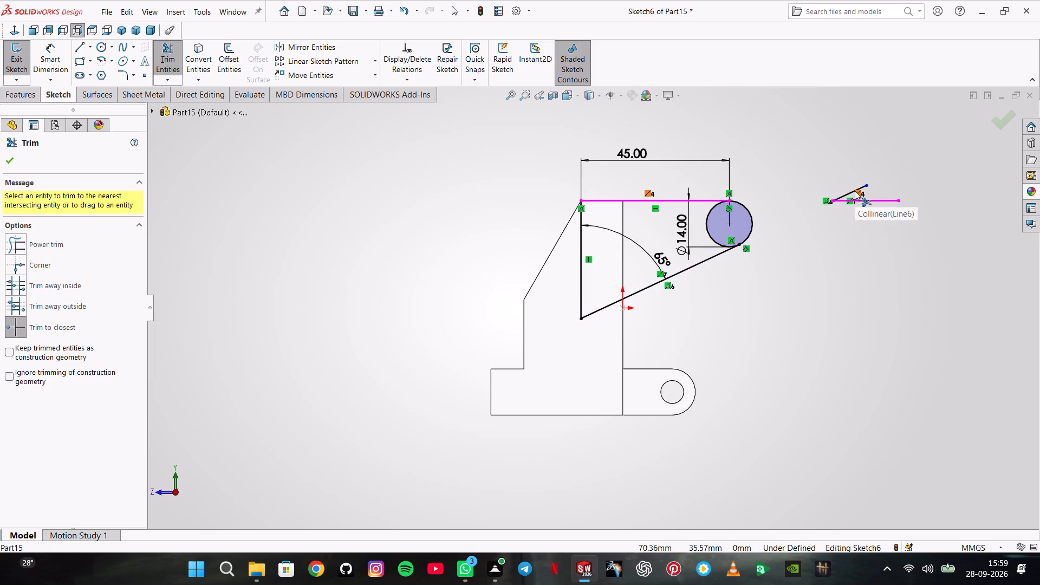
click(855, 201)
click(854, 191)
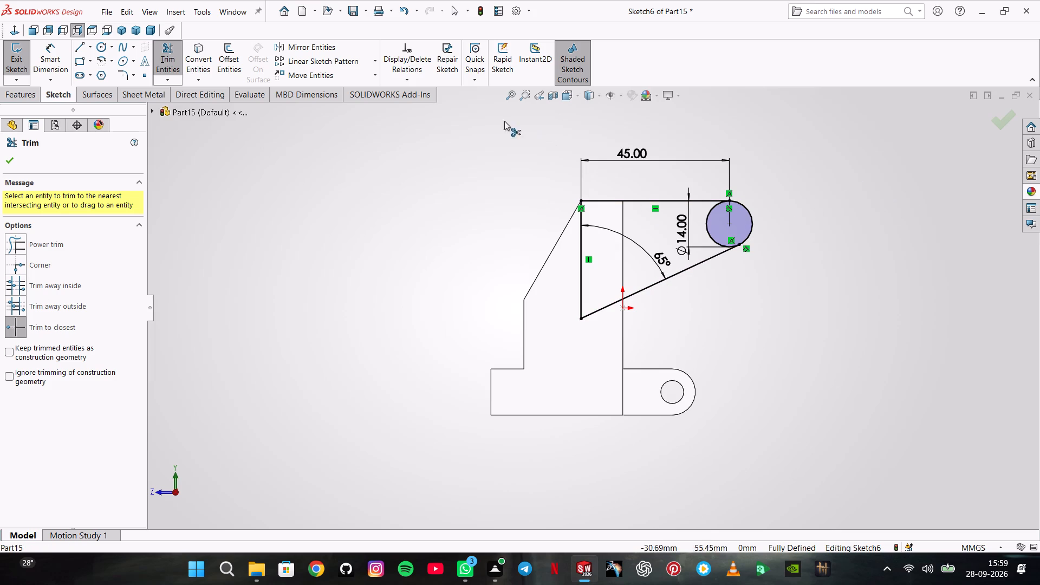
key(Escape)
Sketch a 6 mm diameter circle concentric with the 14 mm circle.
click(100, 44)
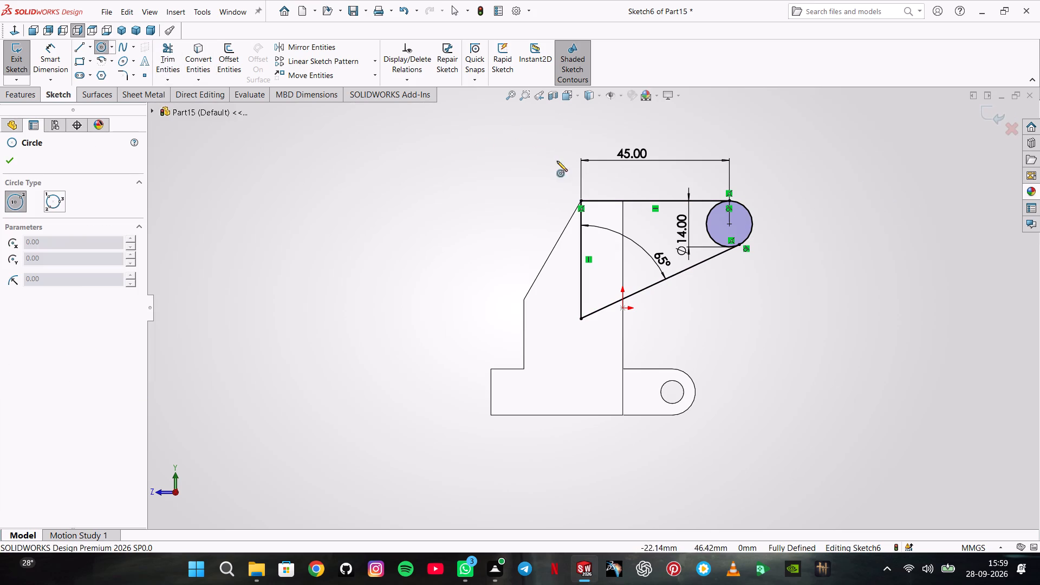
click(727, 223)
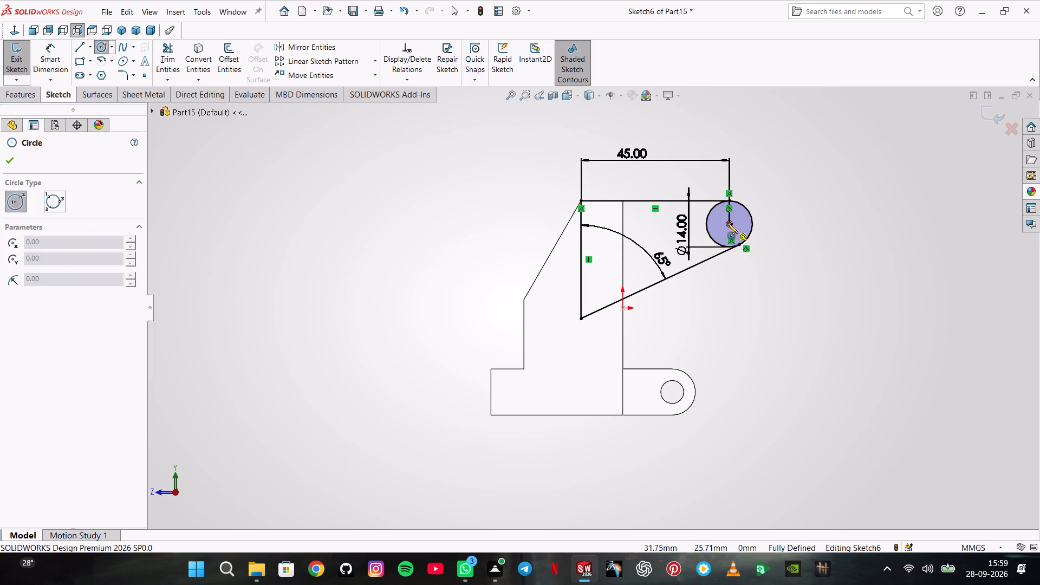
click(724, 233)
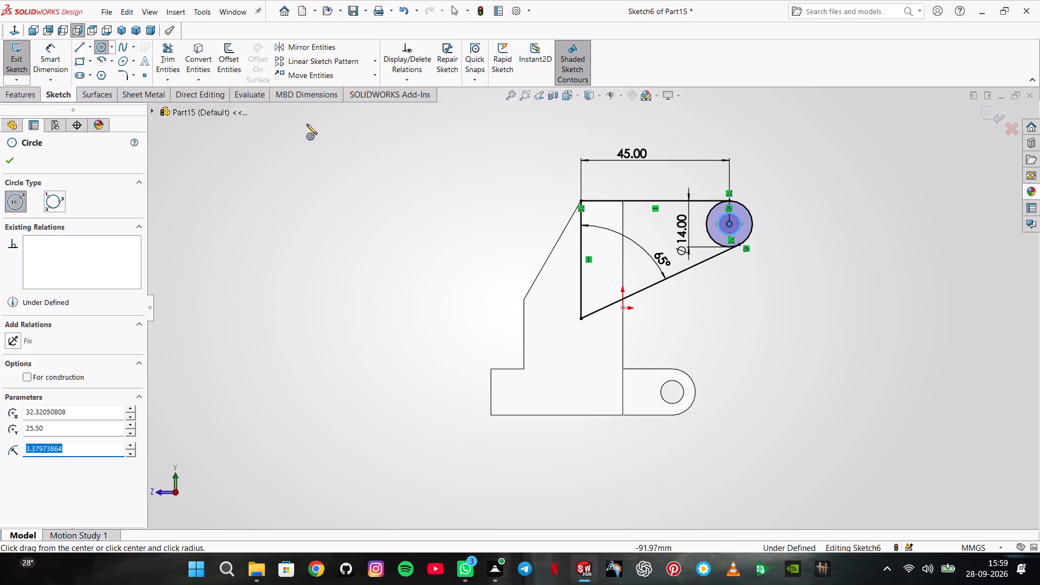
click(45, 63)
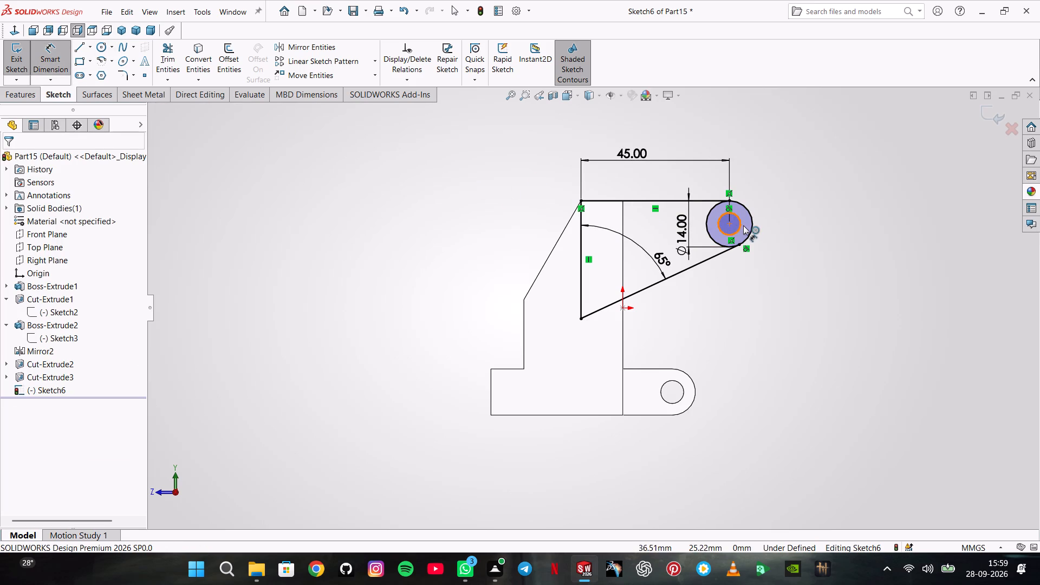
click(740, 227)
click(792, 223)
key(6)
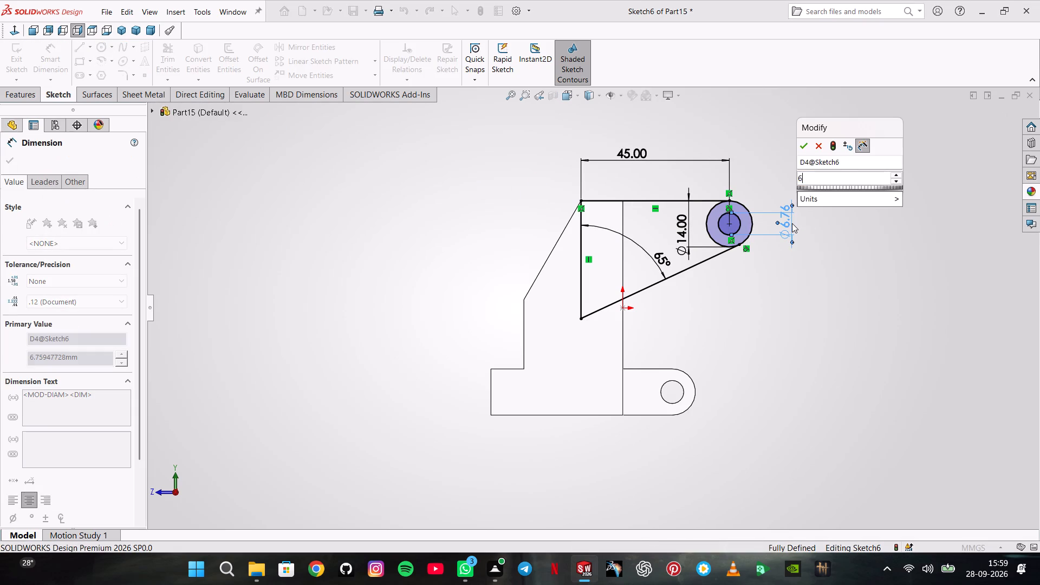
key(Return)
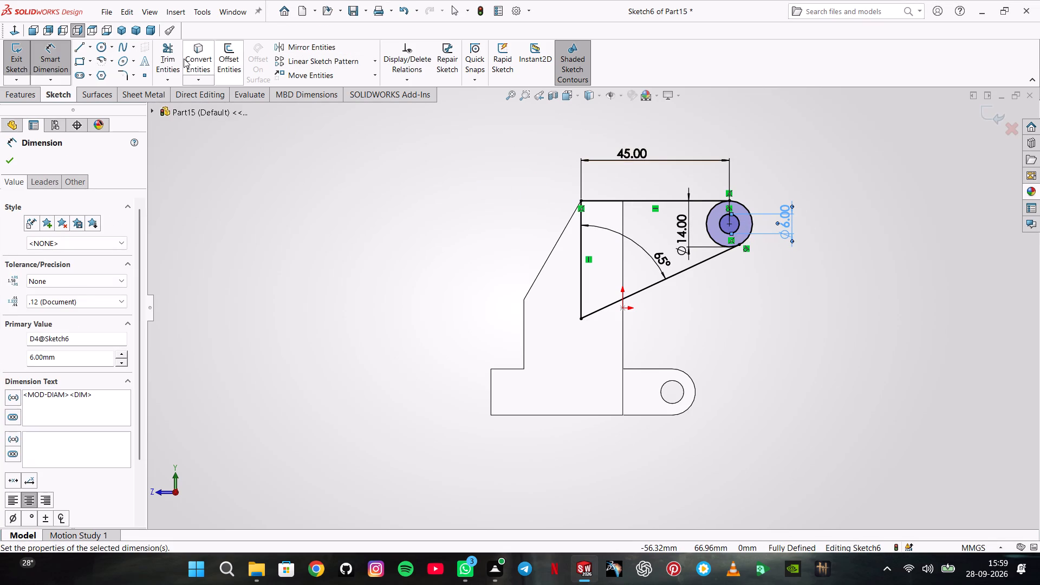
Trim the inner arc of the 14 mm circle so the arm becomes one closed, round-ended profile.
click(179, 58)
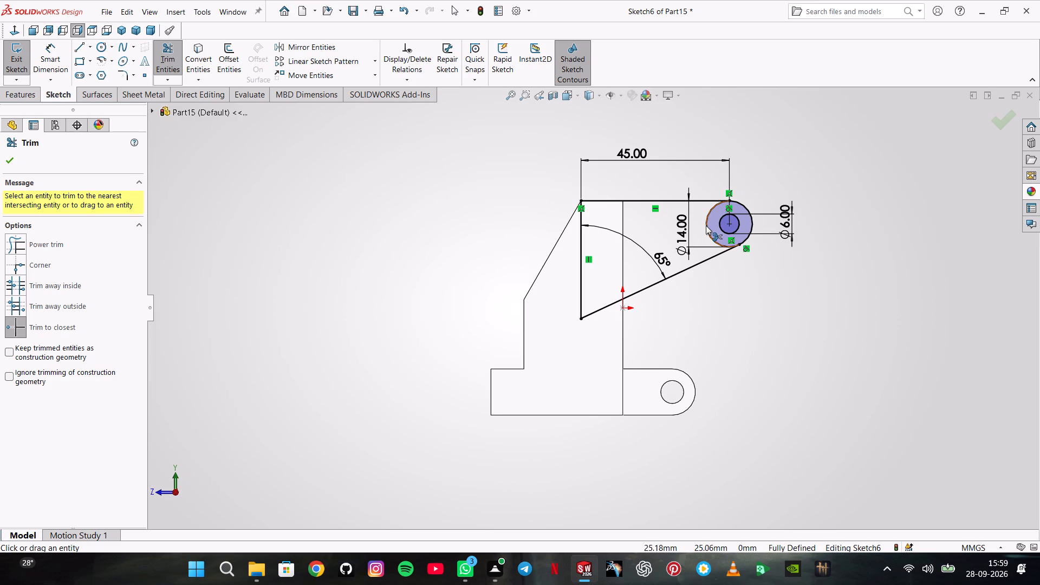
click(706, 225)
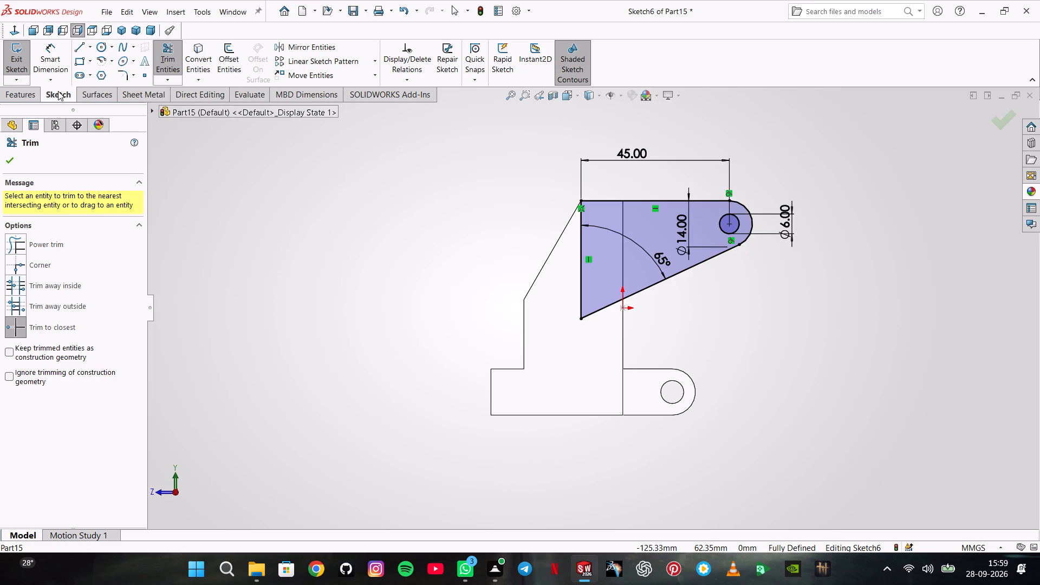
Extrude the arm profile with its 6 mm hole as a 5 mm blind boss merged with the block.
click(5, 92)
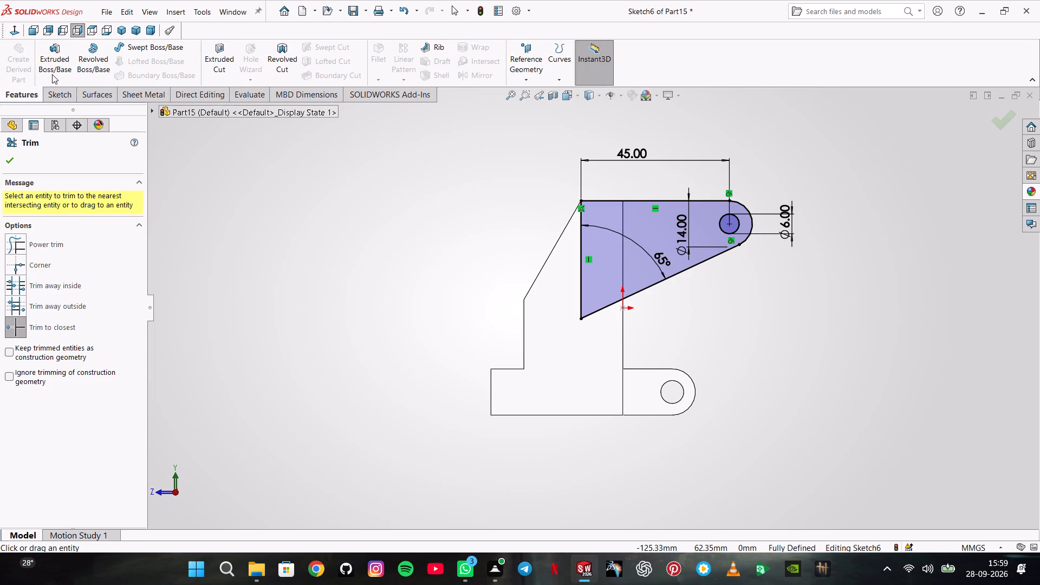
click(52, 74)
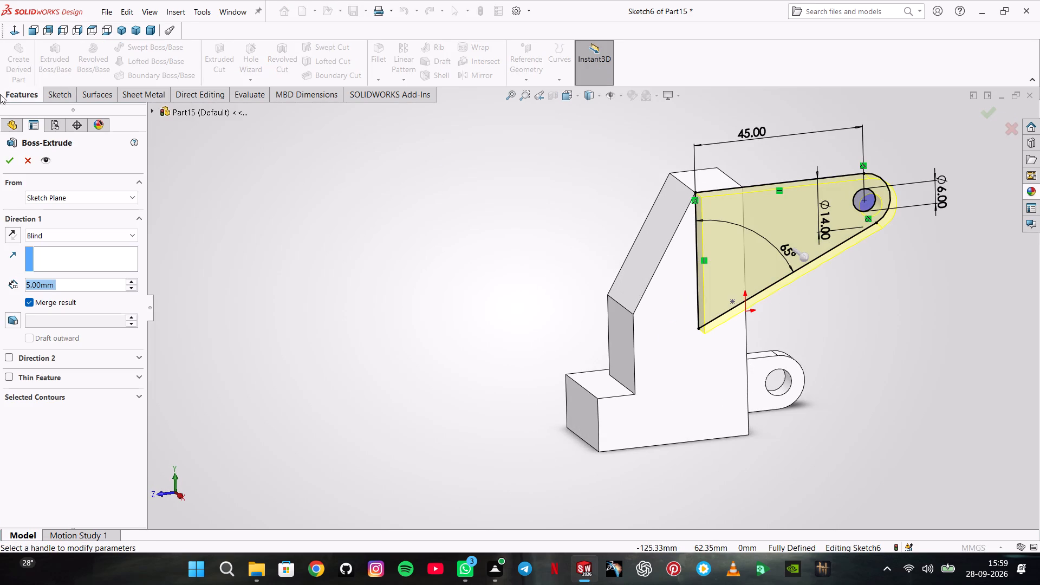
click(19, 162)
click(15, 162)
click(451, 201)
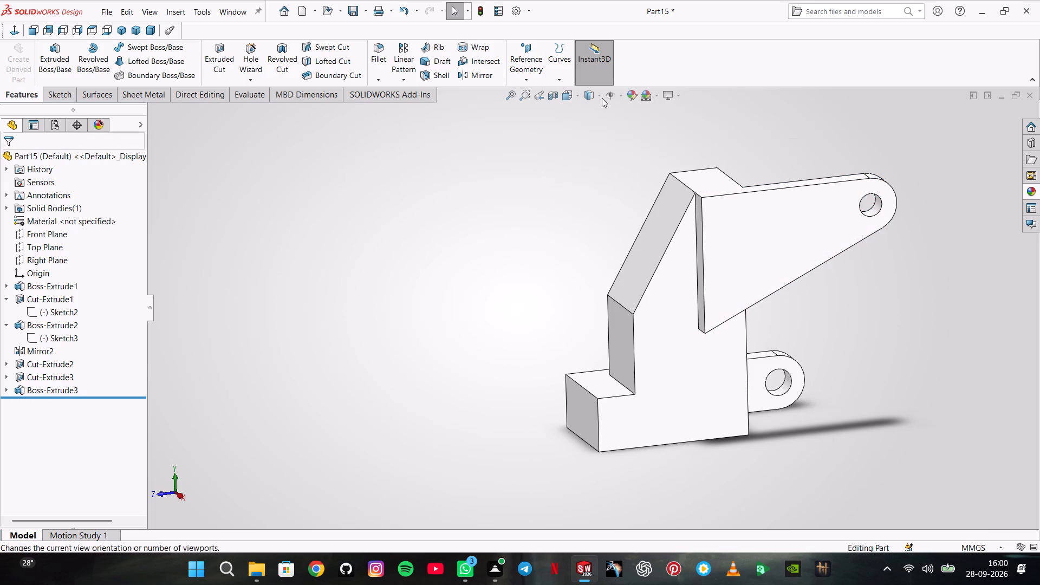
Apply the standard medium grey colour swatch to the whole part as its appearance.
click(628, 95)
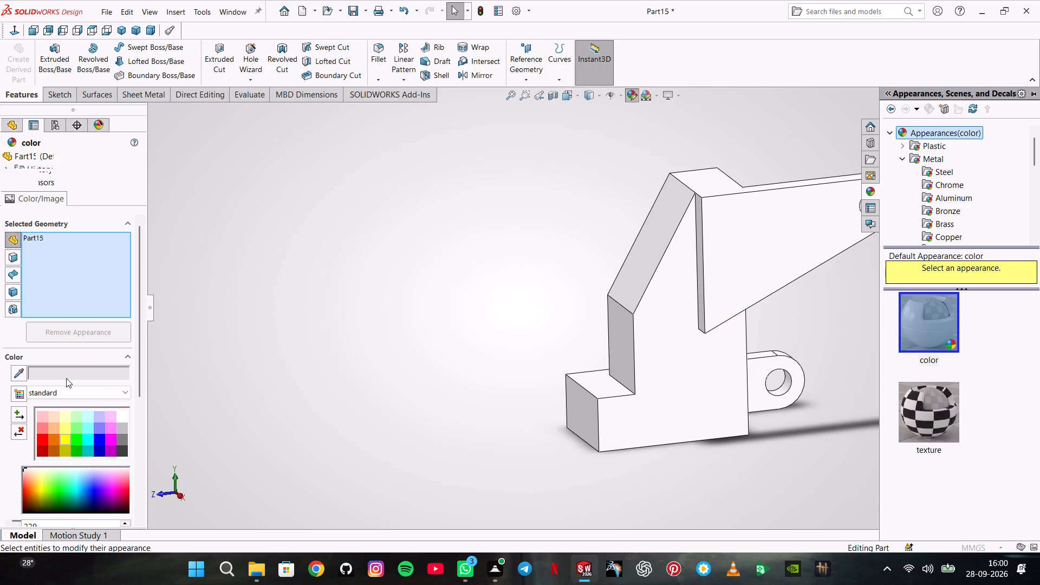
click(124, 435)
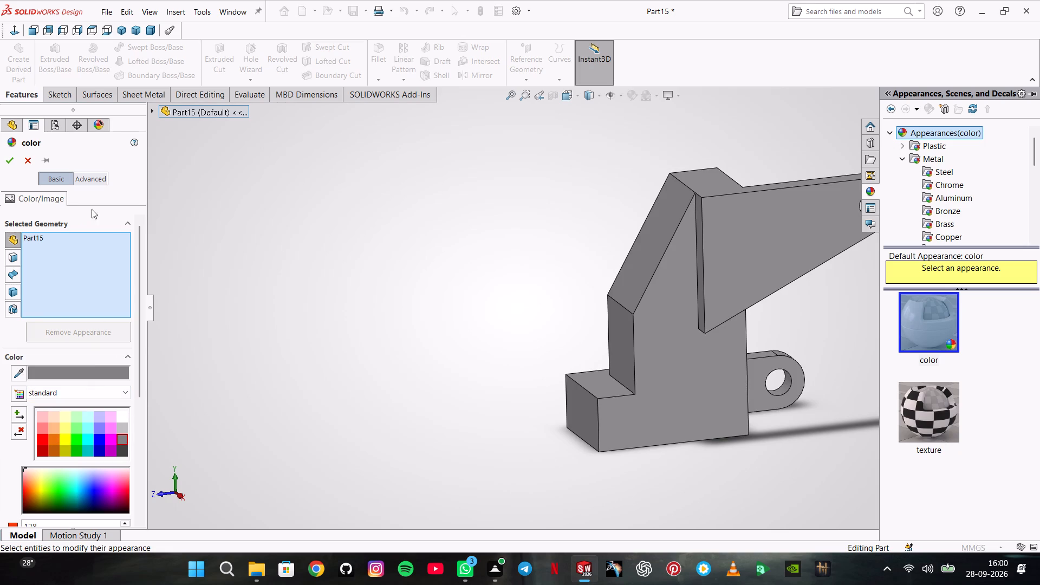
click(7, 159)
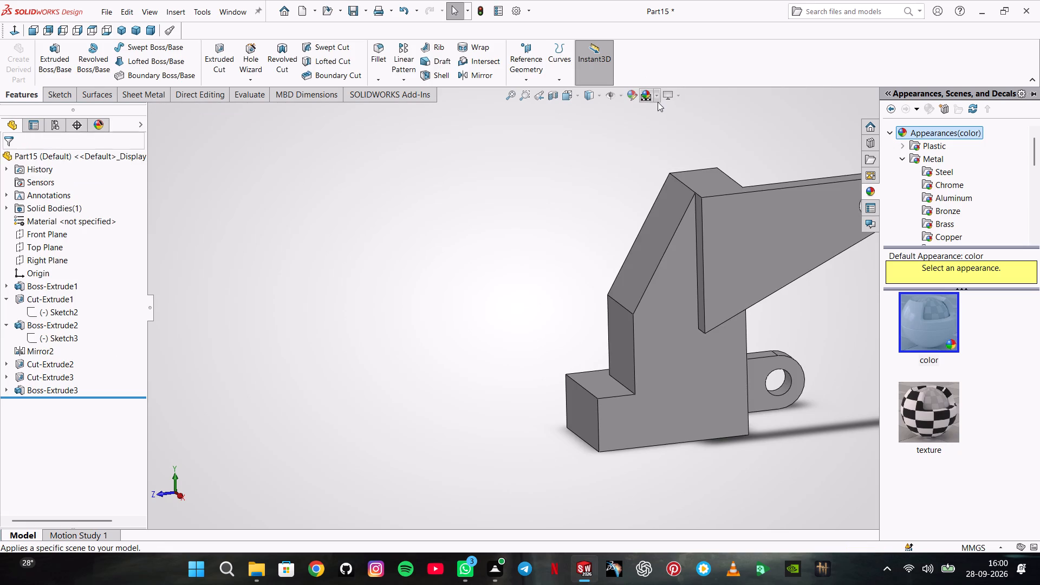
Apply a different preset scene to the part's display.
click(658, 102)
click(666, 140)
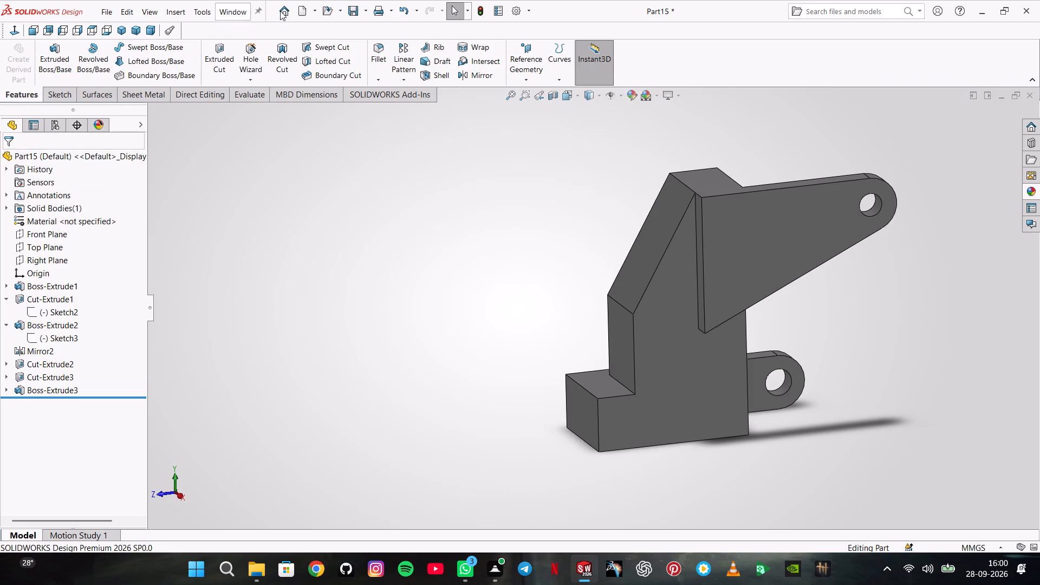
Orient the model in an angled view showing both holes and save it as Part15.SLDPRT in the Practice Problems 1 SLDPRT folder.
click(123, 31)
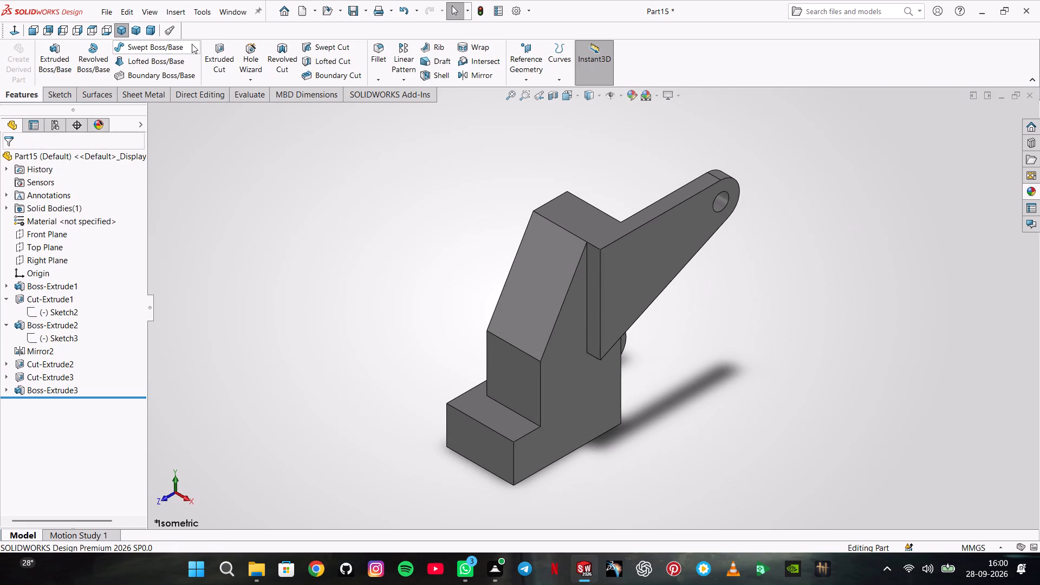
scroll(578, 184, up, 1)
middle_drag(579, 184, 575, 197)
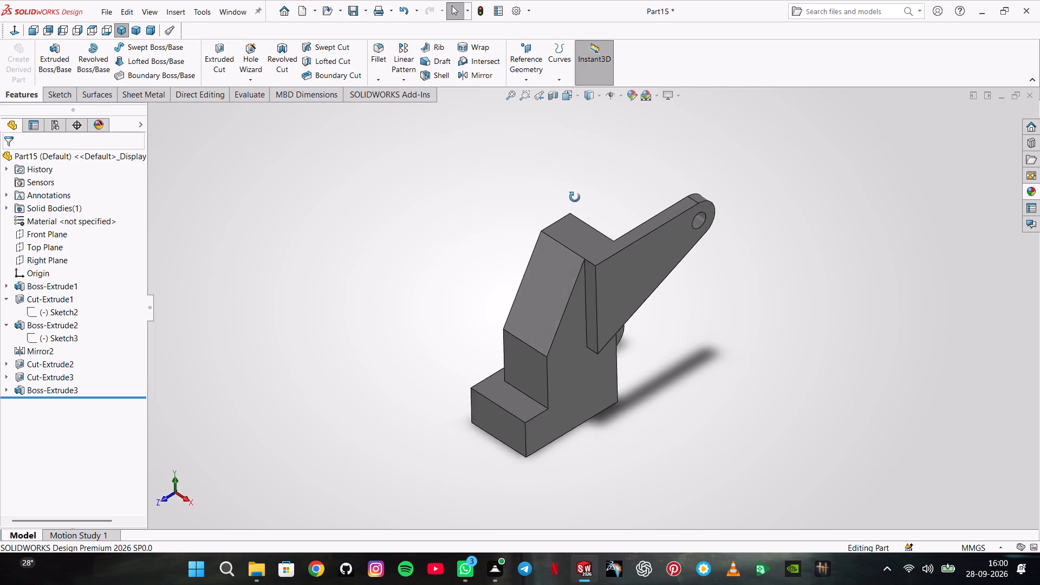
middle_drag(575, 197, 545, 161)
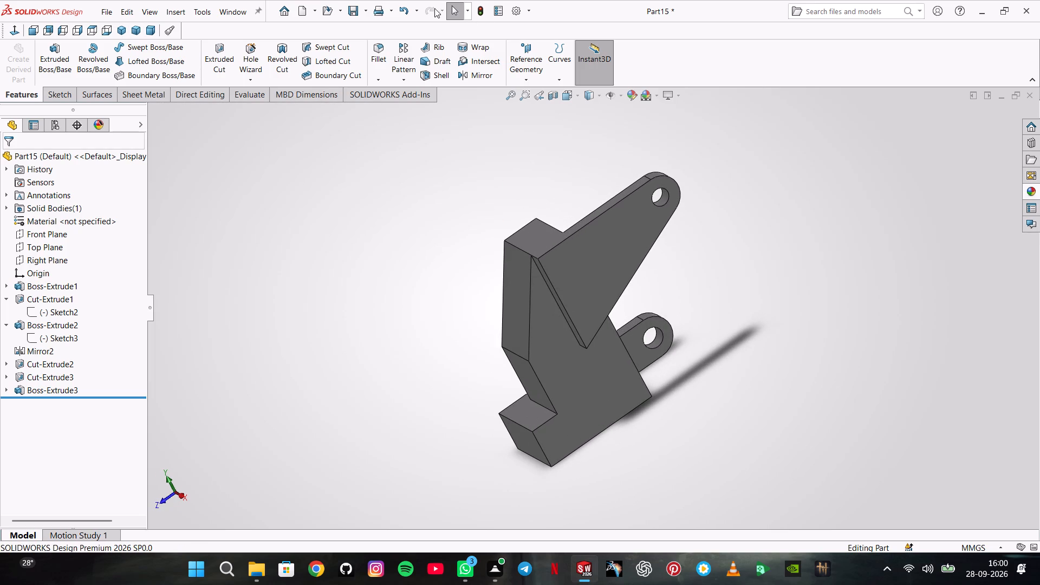
click(354, 7)
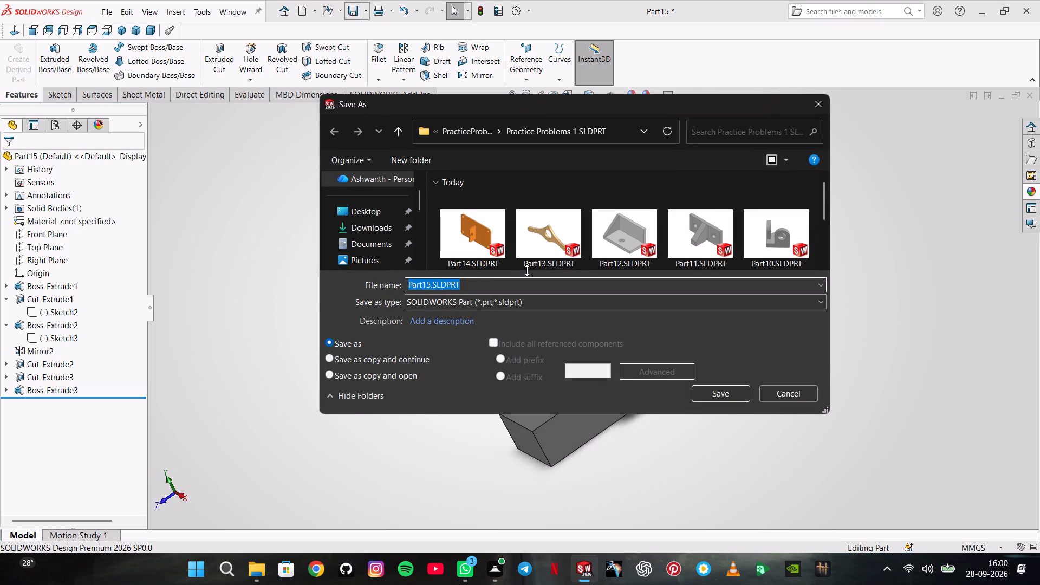
click(770, 388)
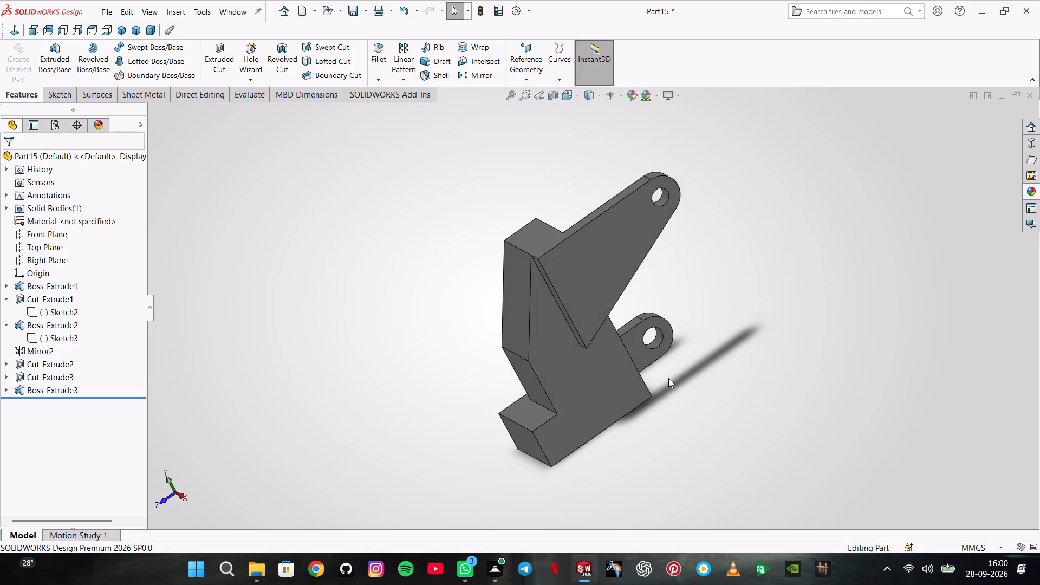
middle_drag(609, 357, 668, 342)
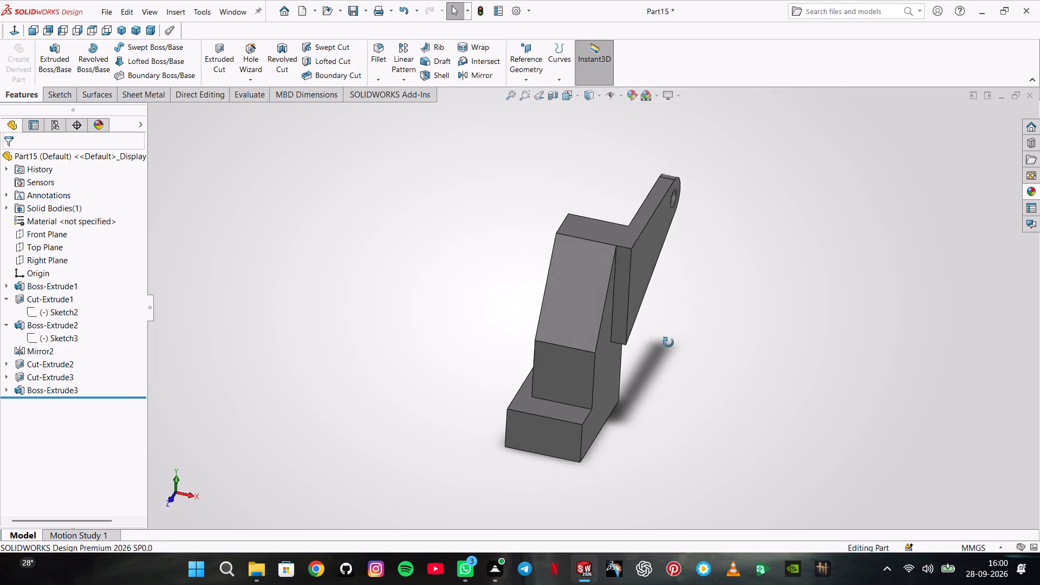
middle_drag(668, 342, 597, 342)
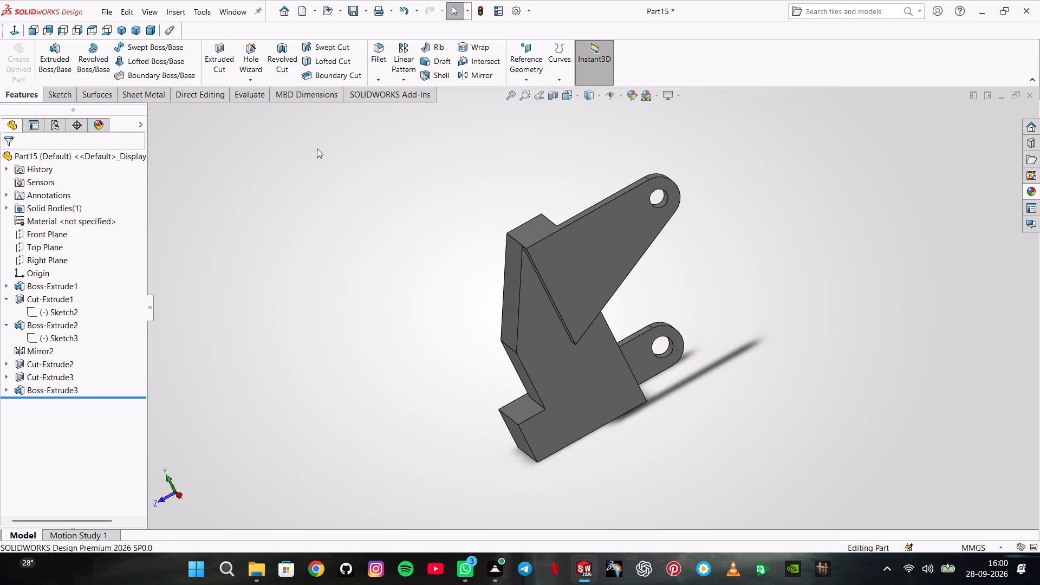
click(359, 7)
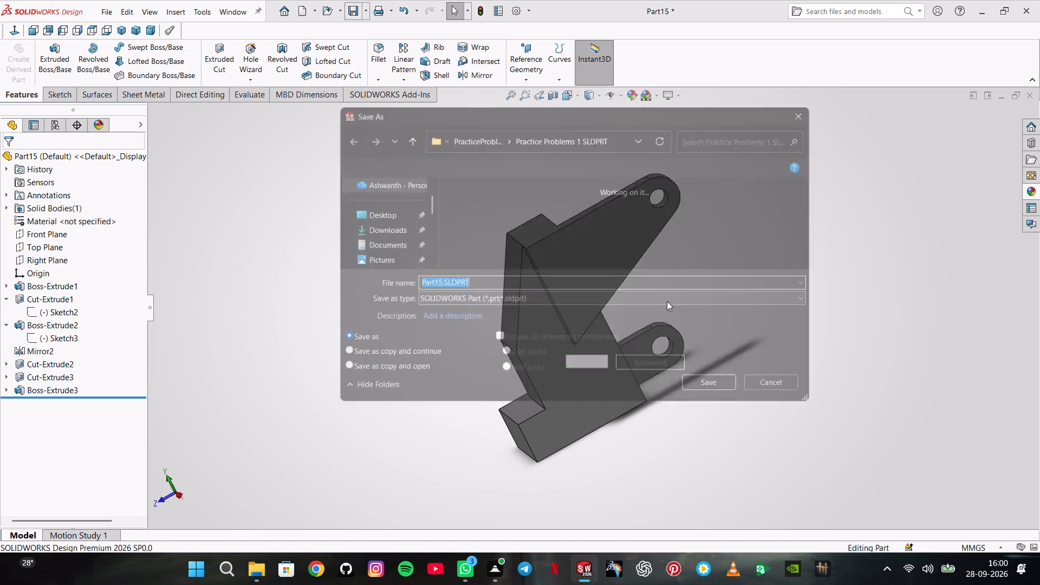
click(711, 395)
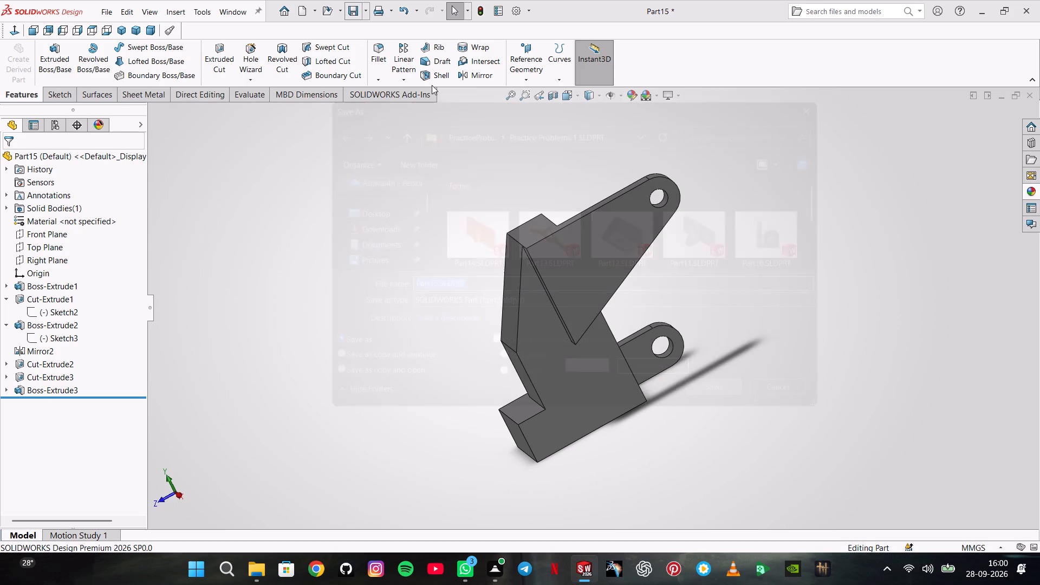
Save a copy of the part as Part15.pdf in Adobe Portable Document Format in the same folder.
click(363, 12)
click(364, 44)
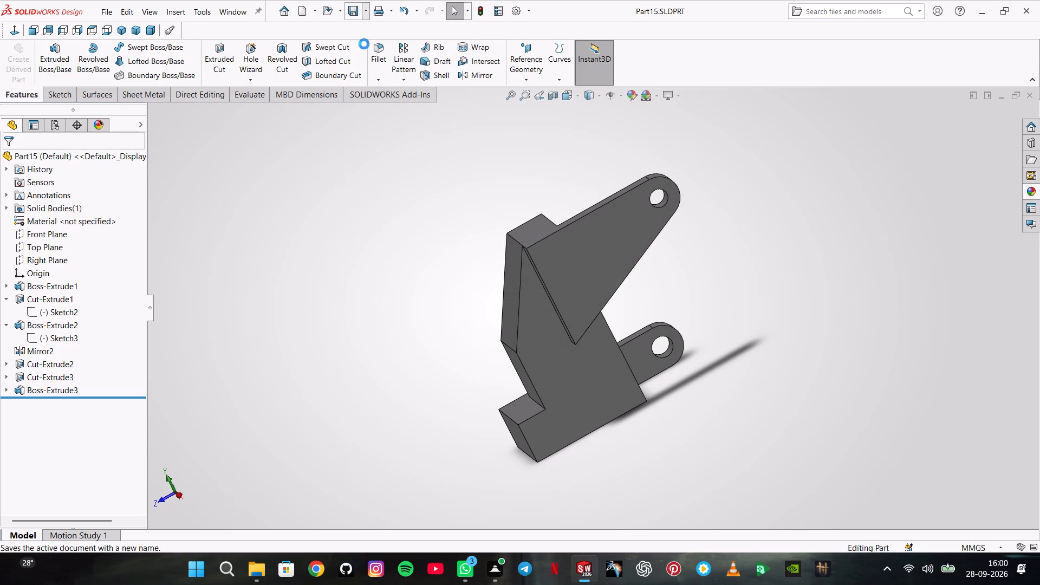
click(581, 311)
click(575, 303)
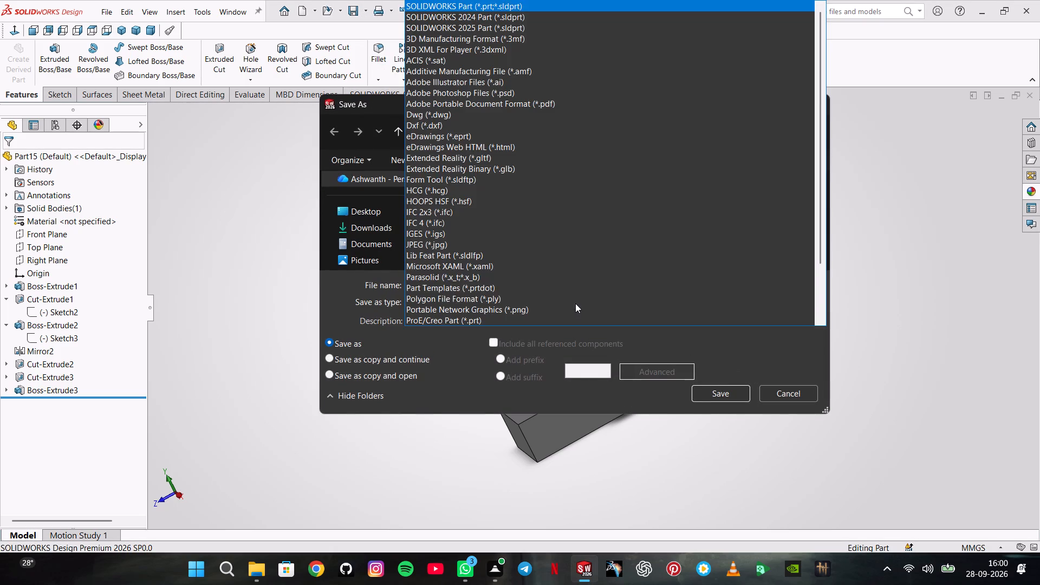
click(532, 106)
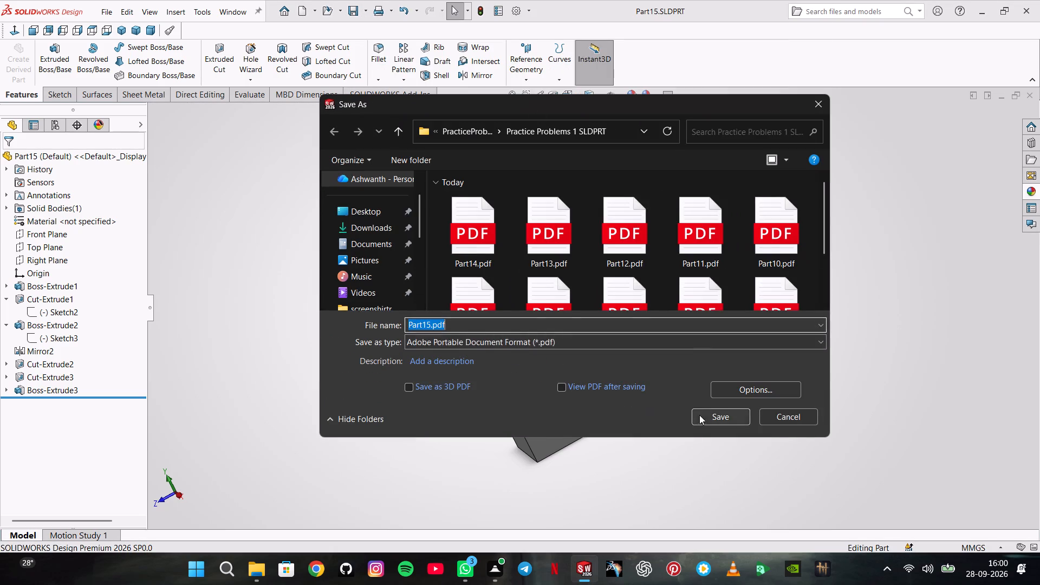
click(700, 414)
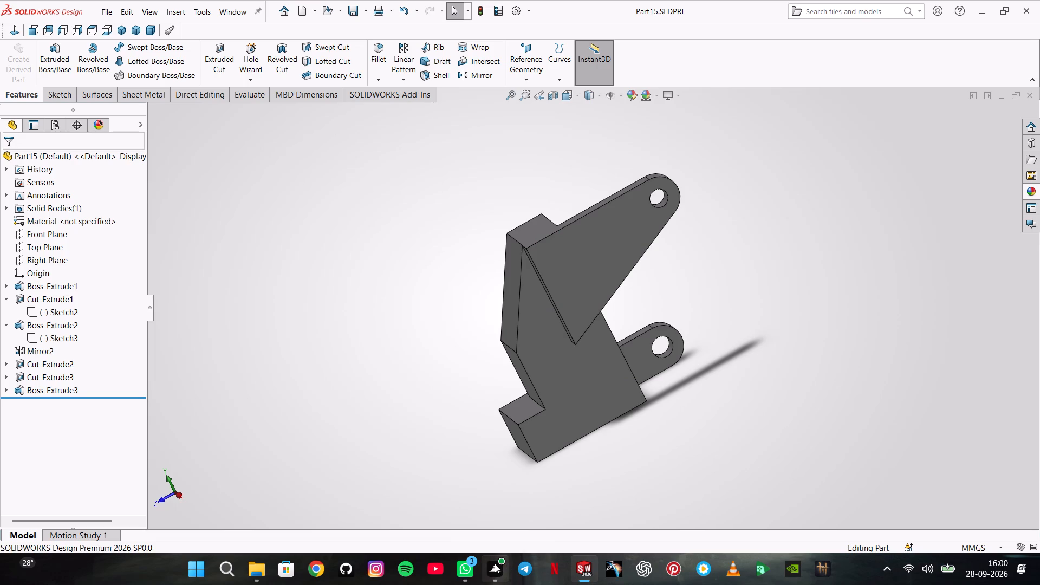